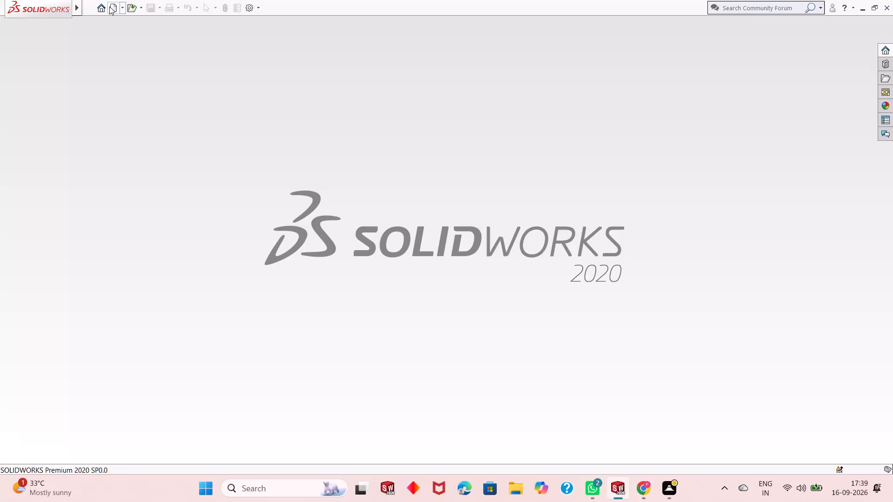
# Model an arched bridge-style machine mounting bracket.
# Create a new part and open a sketch on the Front Plane.
pyautogui.click(109, 7)
pyautogui.doubleClick(227, 222)
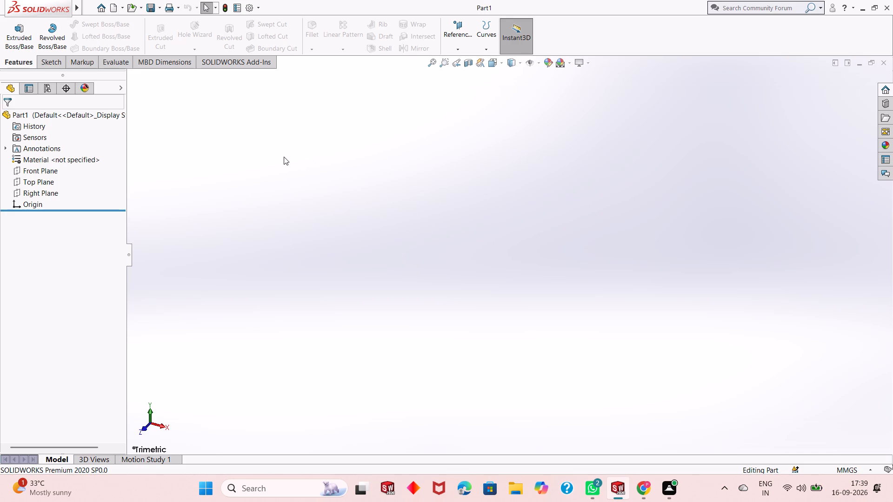
pyautogui.click(52, 173)
pyautogui.click(62, 163)
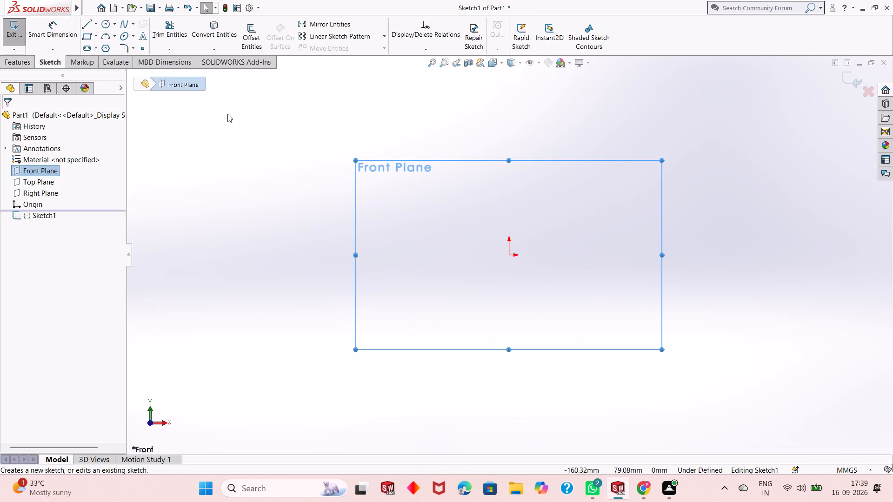
# Draw a nearly vertical 100 mm line upward from the origin as the outline's left side.
pyautogui.click(82, 25)
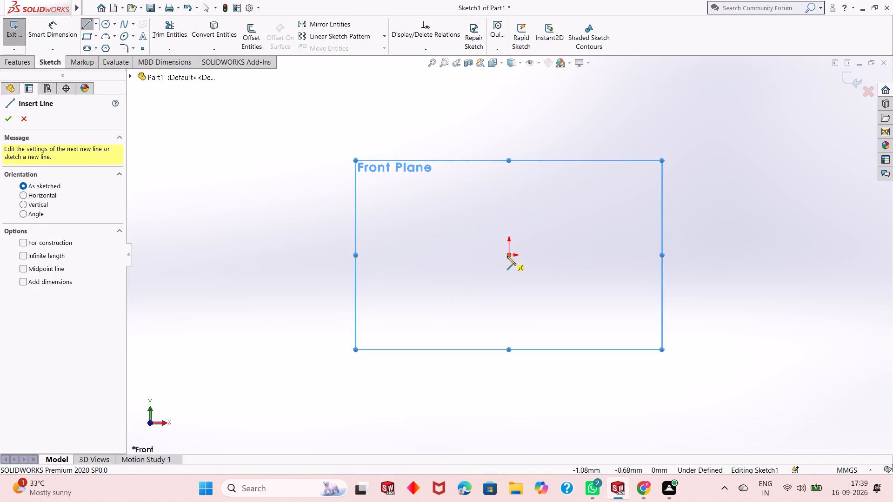
pyautogui.click(507, 256)
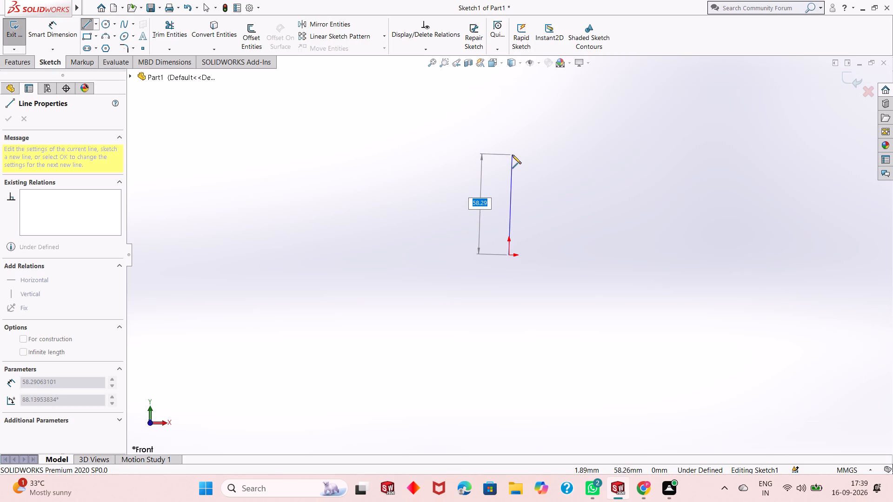
pyautogui.write('100')
pyautogui.press('Return')
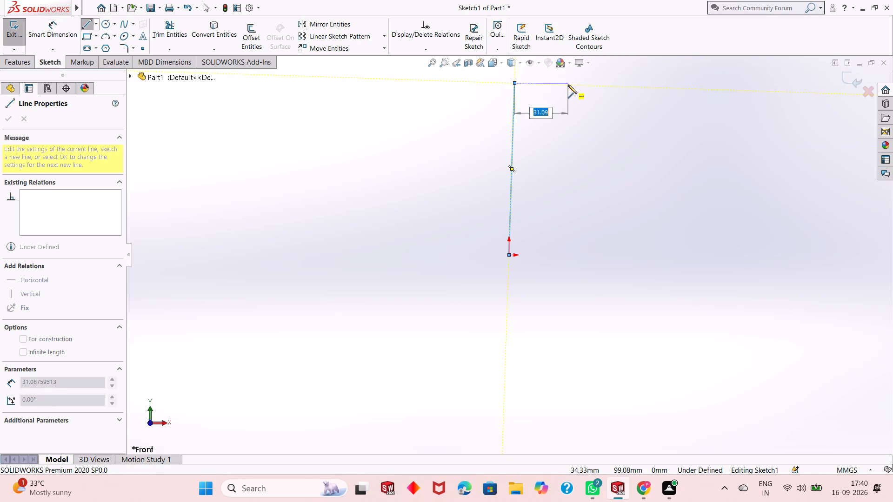
# Continue the outline from the line's upper end with a 15 mm horizontal line and a 12 mm vertical line upward.
pyautogui.scroll(2, 568, 85)
pyautogui.scroll(-2, 567, 123)
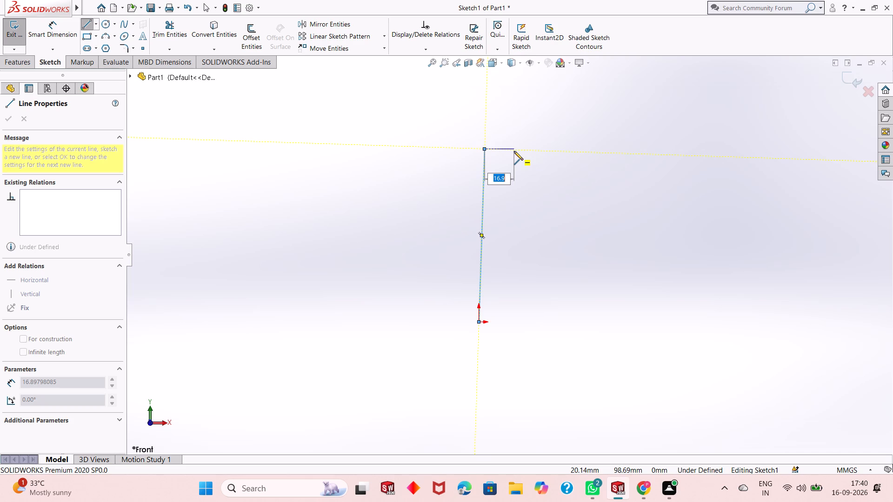
pyautogui.scroll(-1, 514, 151)
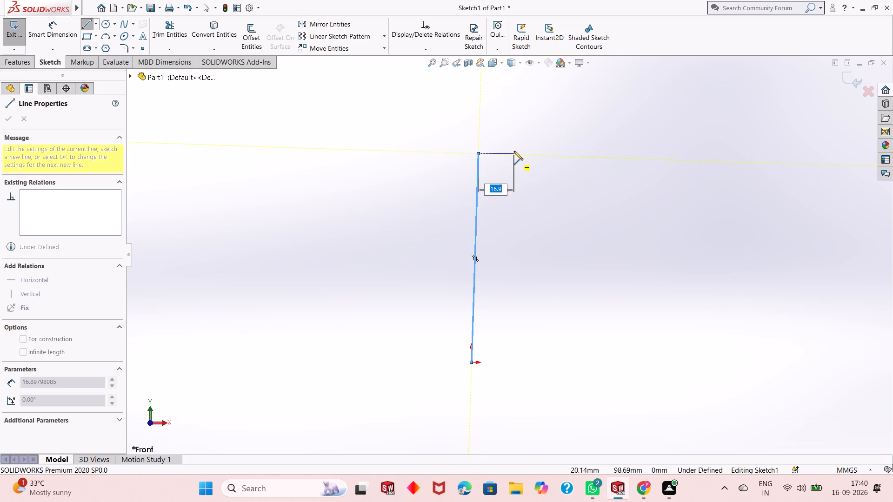
pyautogui.scroll(-2, 514, 151)
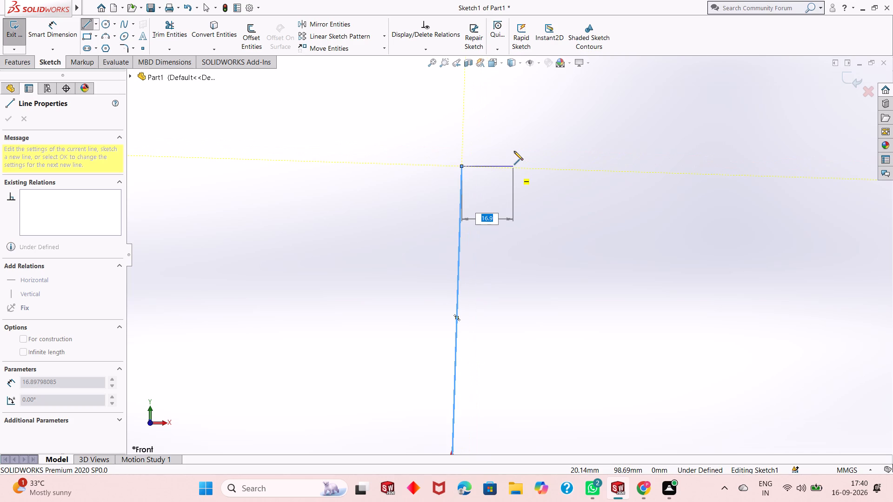
pyautogui.scroll(2, 514, 151)
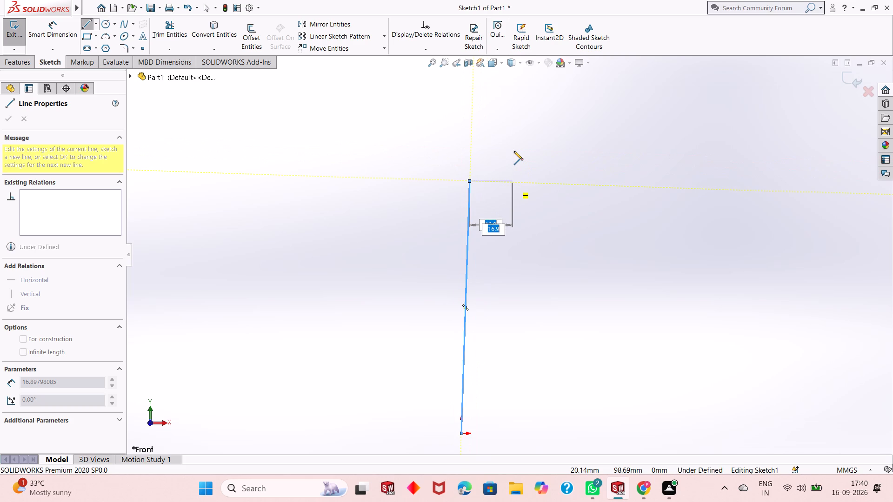
pyautogui.scroll(1, 514, 151)
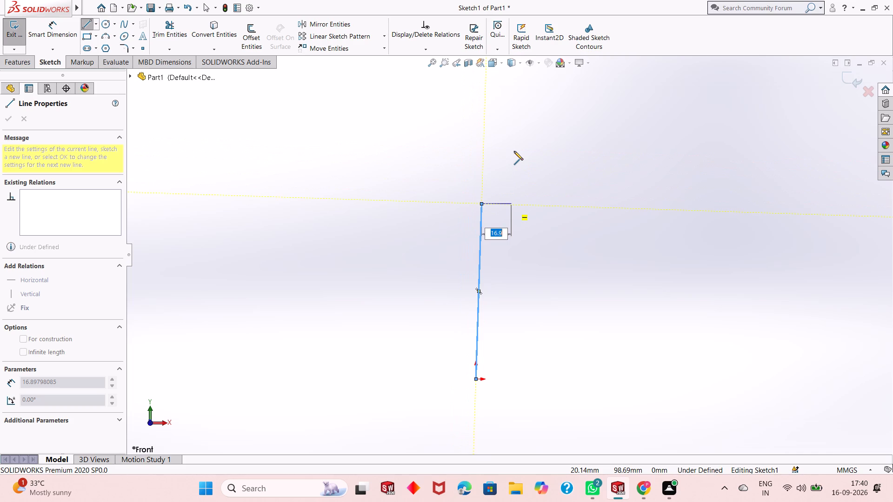
pyautogui.scroll(3, 514, 151)
pyautogui.scroll(-2, 514, 151)
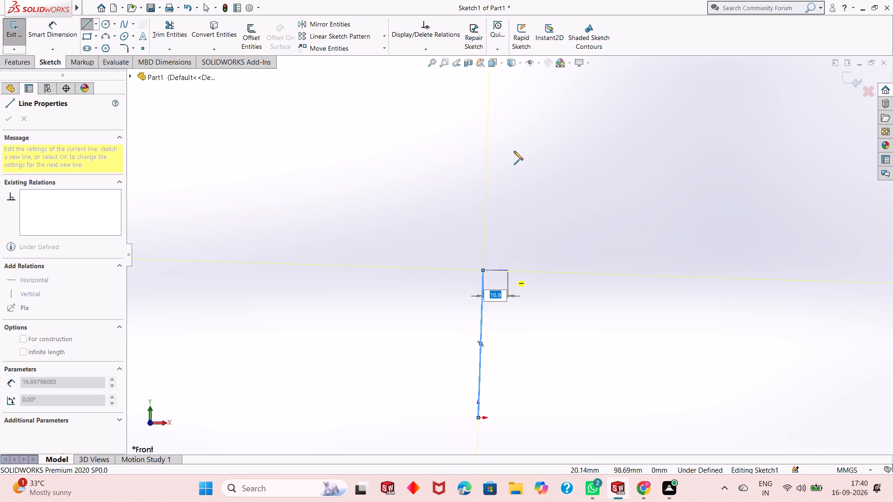
pyautogui.scroll(-2, 514, 151)
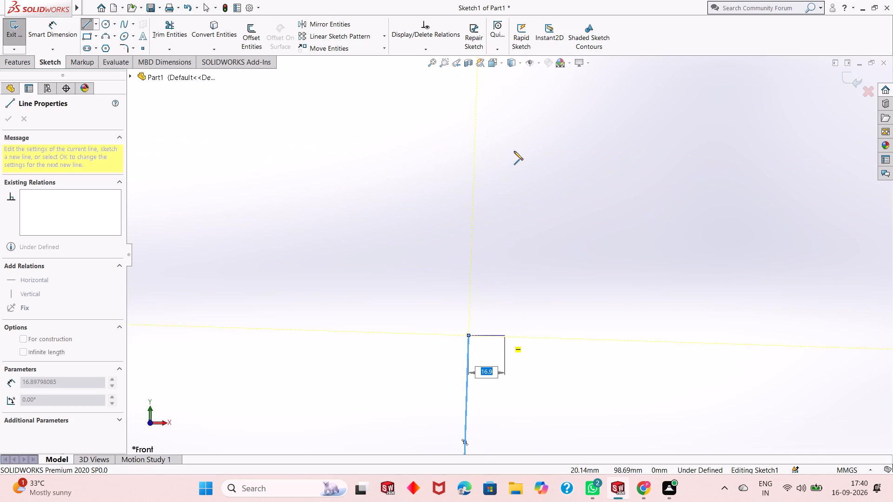
pyautogui.scroll(-1, 514, 151)
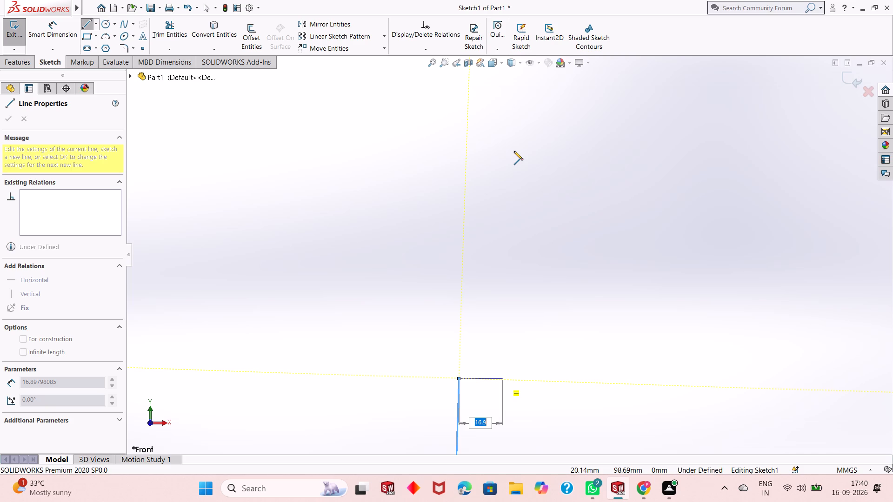
pyautogui.scroll(-1, 514, 151)
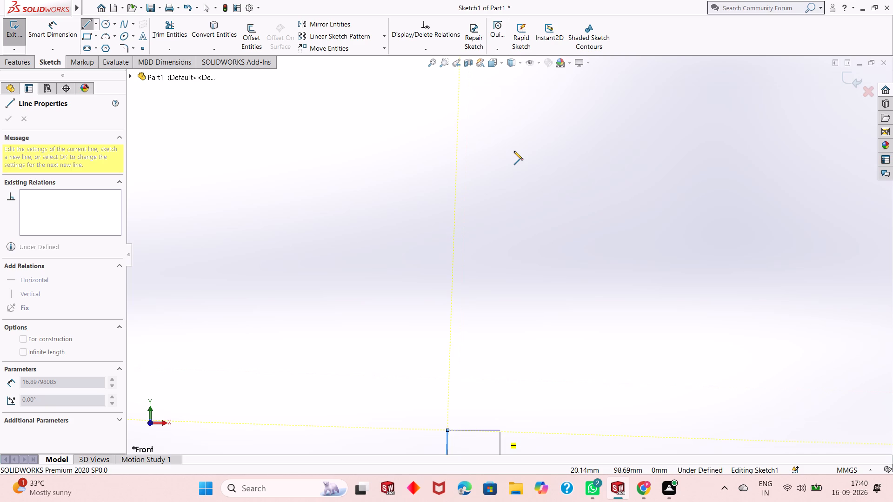
pyautogui.scroll(8, 514, 151)
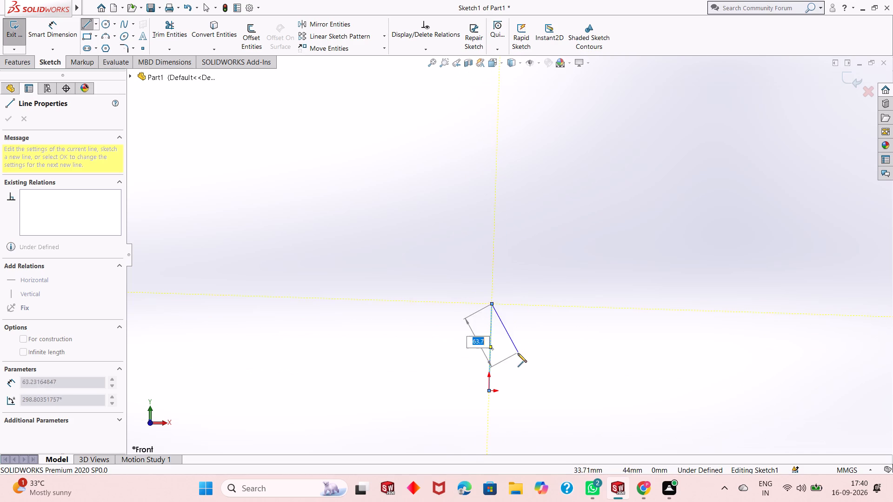
pyautogui.scroll(-6, 517, 354)
pyautogui.write('15')
pyautogui.press('Return')
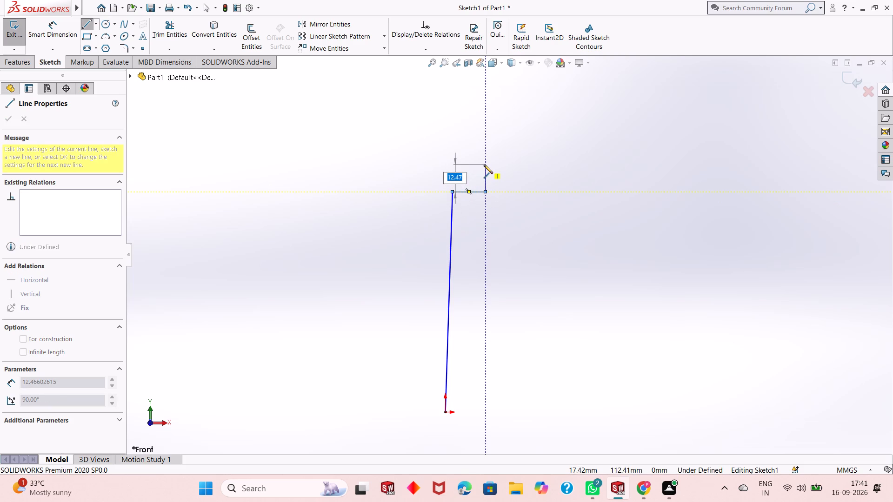
pyautogui.write('12')
pyautogui.press('Return')
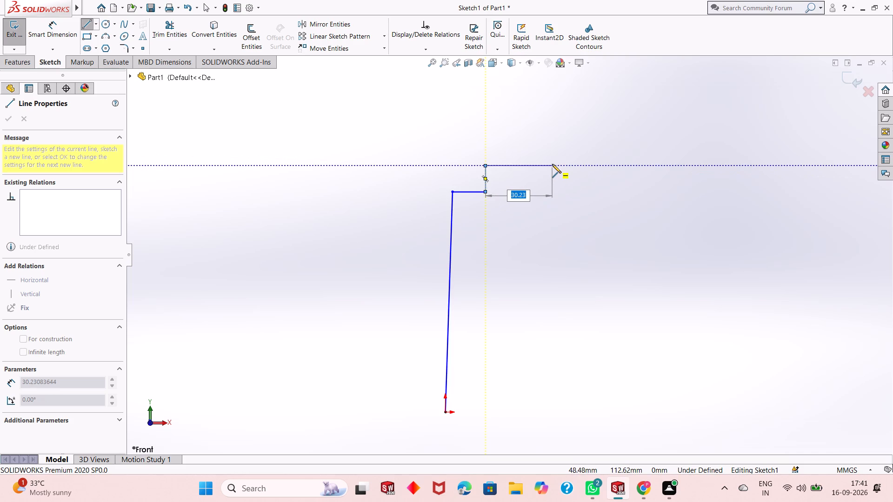
# Continue the top profile with two raised sections about 30 mm wide, separated by a notch about 8 mm deep, ending about 12 mm down.
pyautogui.click(552, 164)
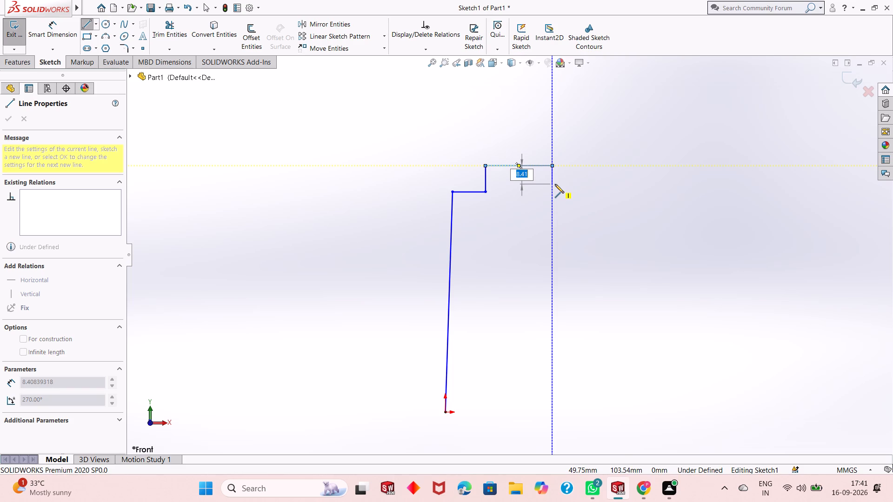
pyautogui.click(555, 184)
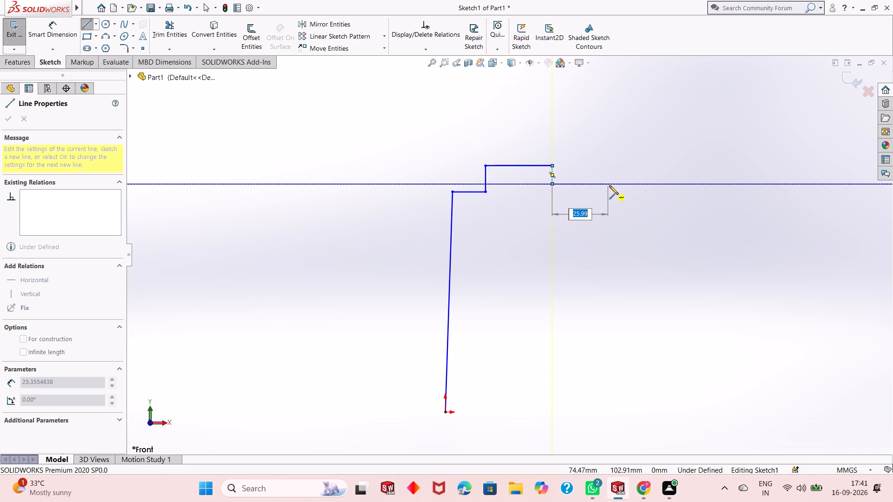
pyautogui.click(612, 185)
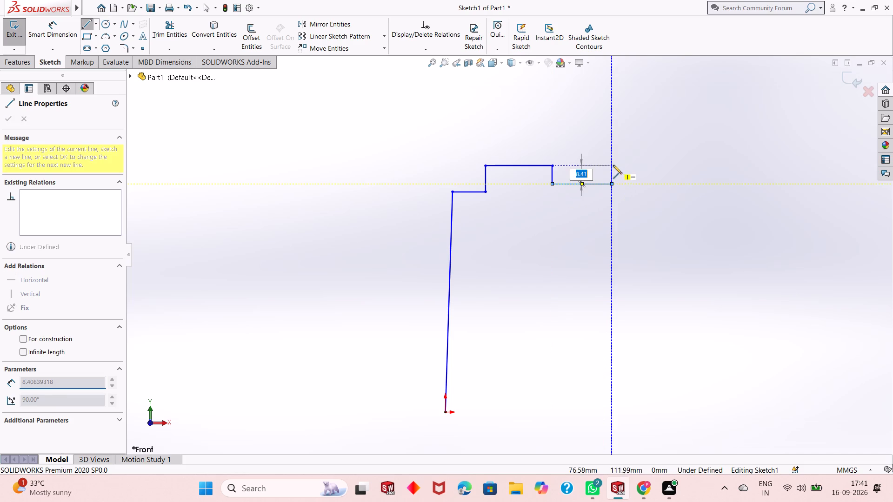
pyautogui.click(612, 163)
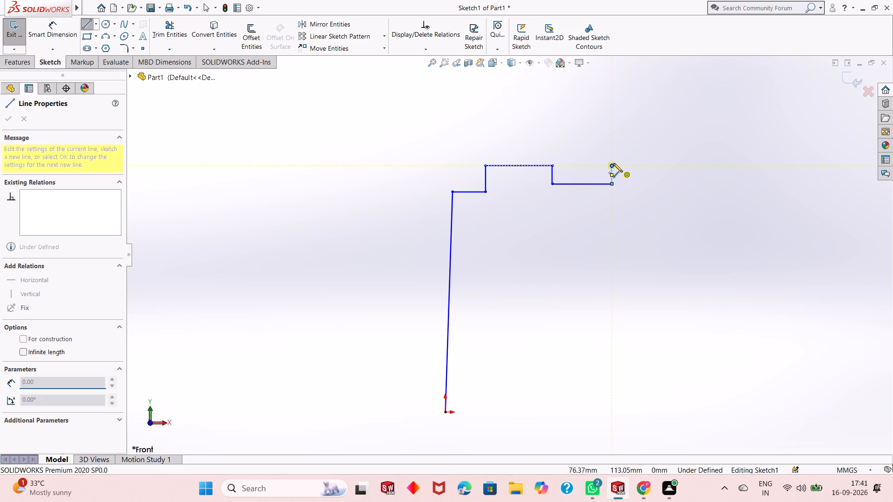
pyautogui.click(678, 164)
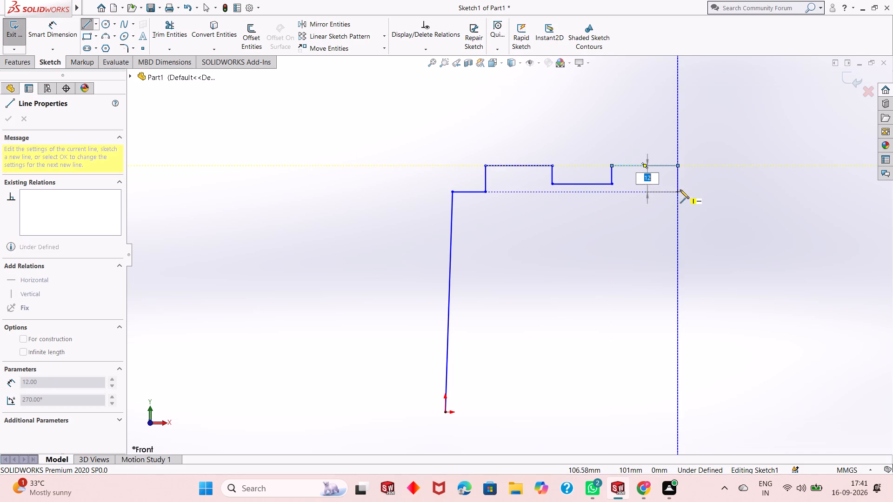
pyautogui.click(680, 191)
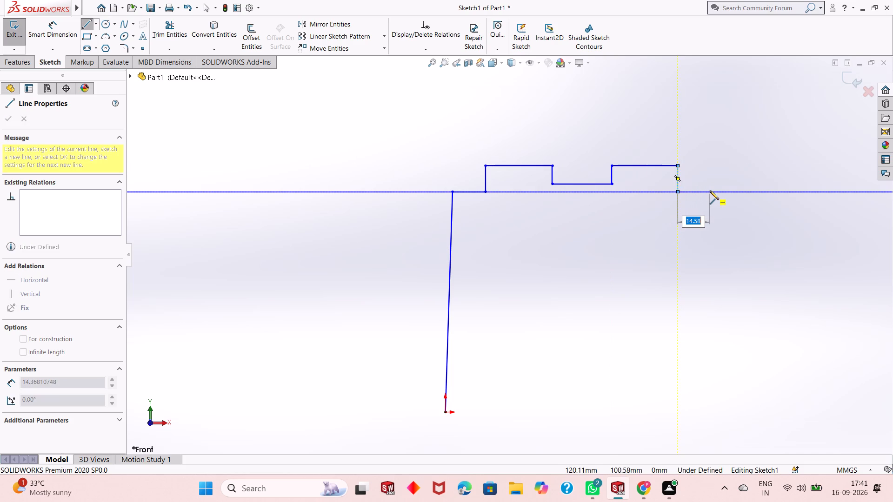
# Close the outline with a shoulder about 14 mm wide, a vertical side about 100 mm long and a horizontal base to the origin.
pyautogui.click(710, 191)
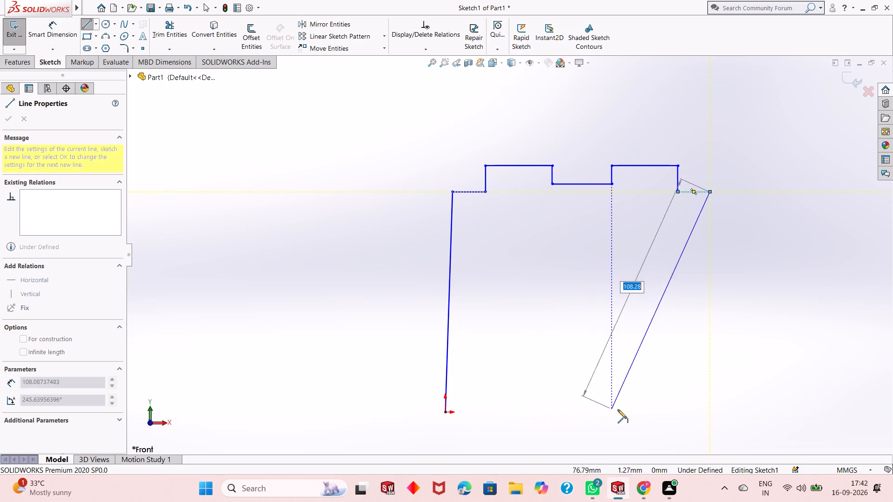
pyautogui.click(710, 411)
pyautogui.click(446, 415)
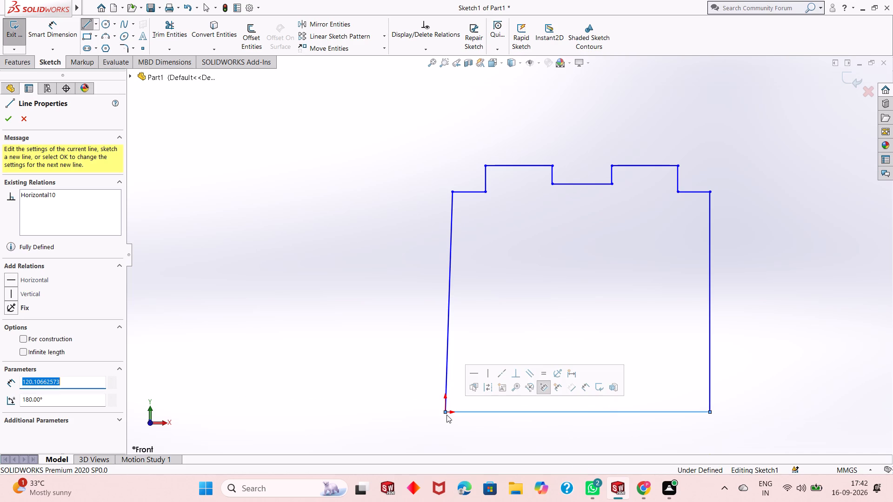
pyautogui.rightClick(447, 414)
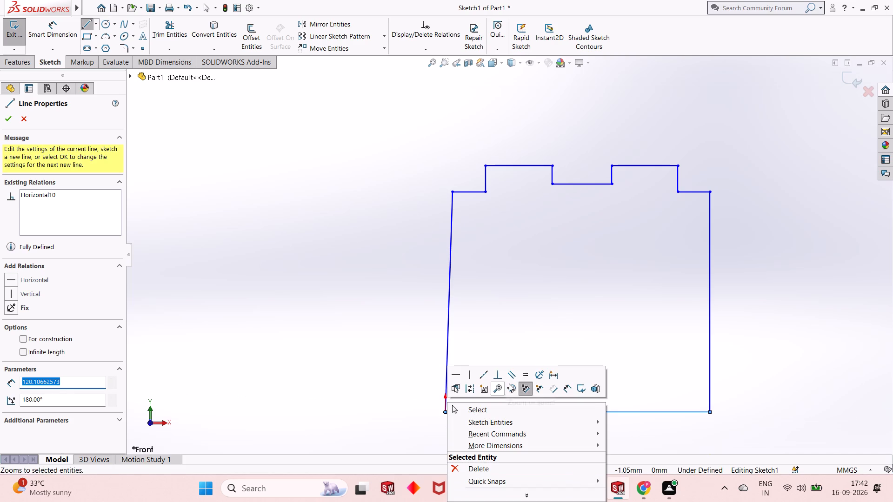
pyautogui.click(491, 408)
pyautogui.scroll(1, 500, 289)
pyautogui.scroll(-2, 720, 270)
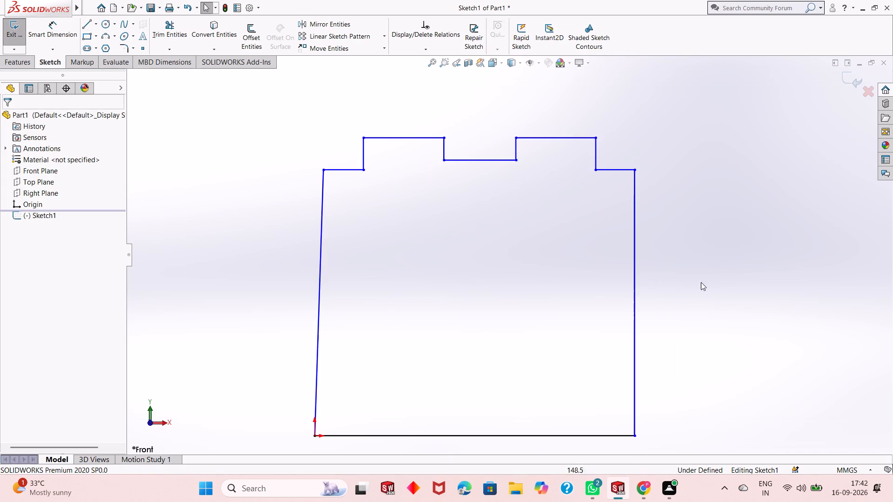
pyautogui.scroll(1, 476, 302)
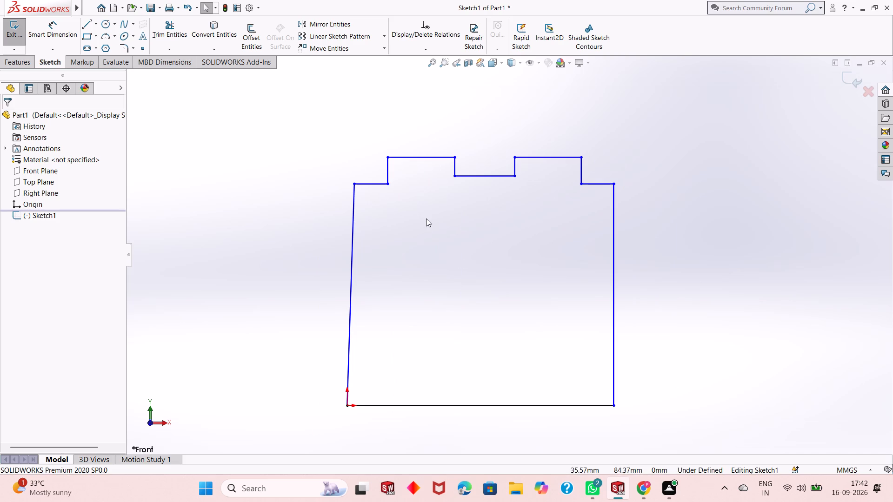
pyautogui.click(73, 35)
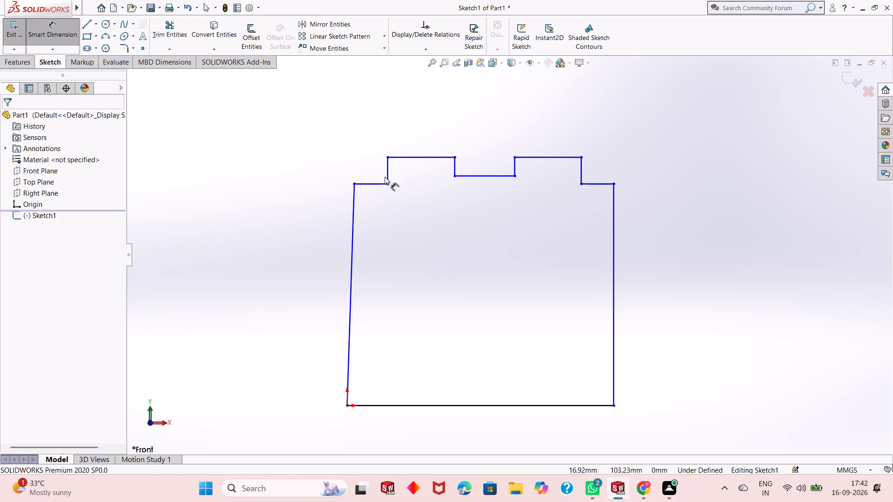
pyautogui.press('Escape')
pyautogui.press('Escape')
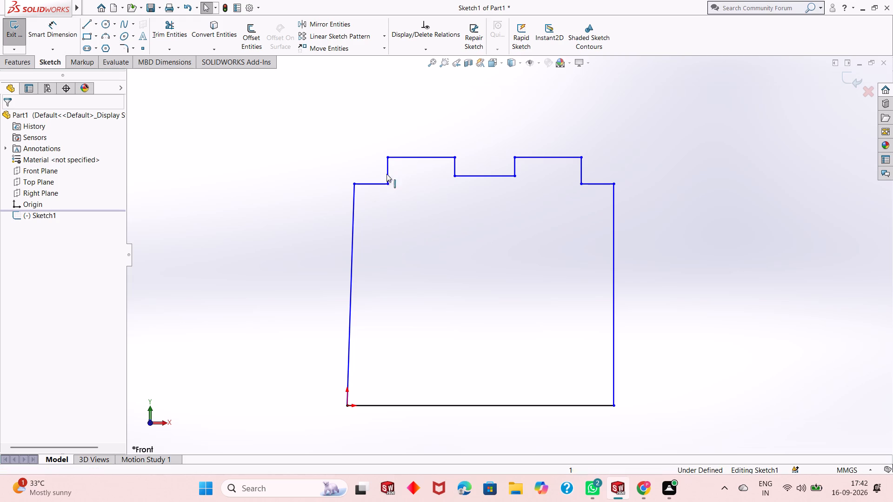
# Delete the 15 mm horizontal shoulder line and the adjoining 12 mm vertical line at the outline's upper left.
pyautogui.click(387, 173)
pyautogui.click(379, 185)
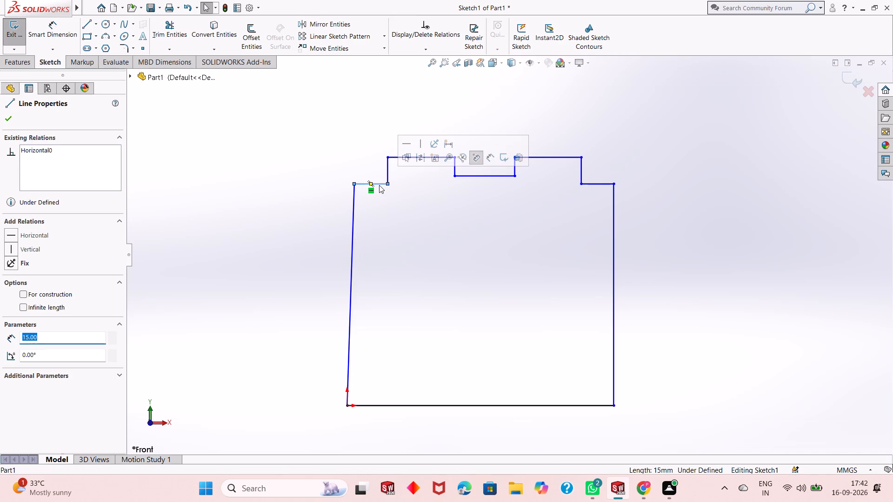
pyautogui.keyDown('ctrl'); pyautogui.click(387, 173); pyautogui.keyUp('ctrl')
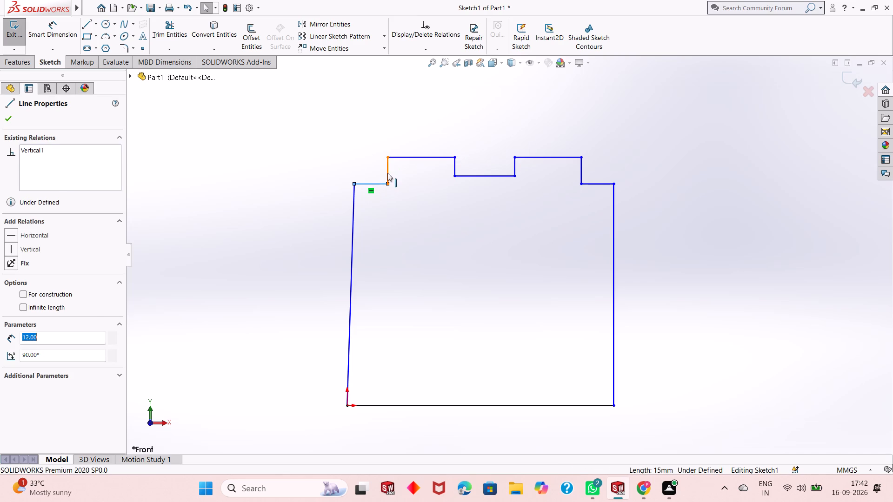
pyautogui.press('Delete')
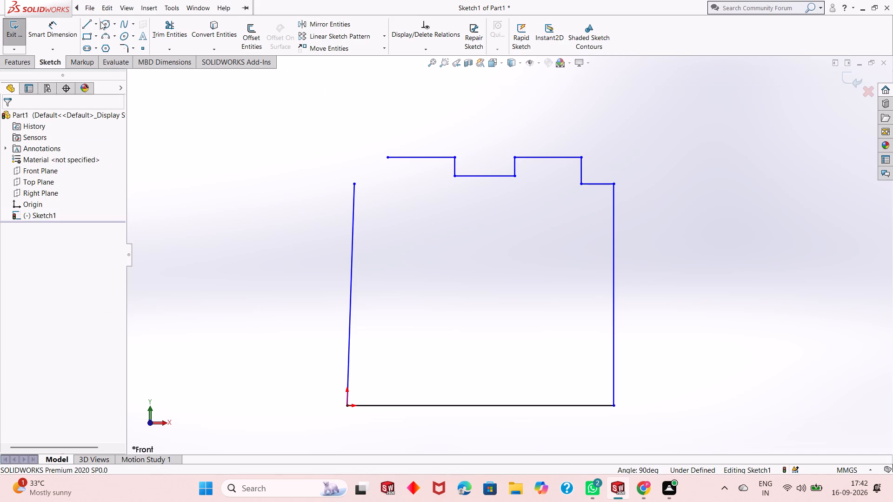
# Close the outline's upper-left corner with a vertical line about 12 mm long and a horizontal line about 15 mm long.
pyautogui.click(87, 24)
pyautogui.click(354, 184)
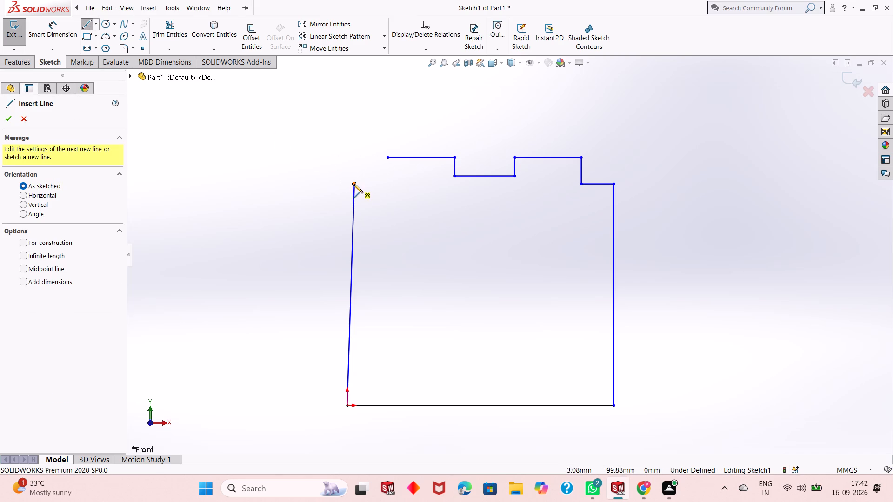
pyautogui.click(355, 156)
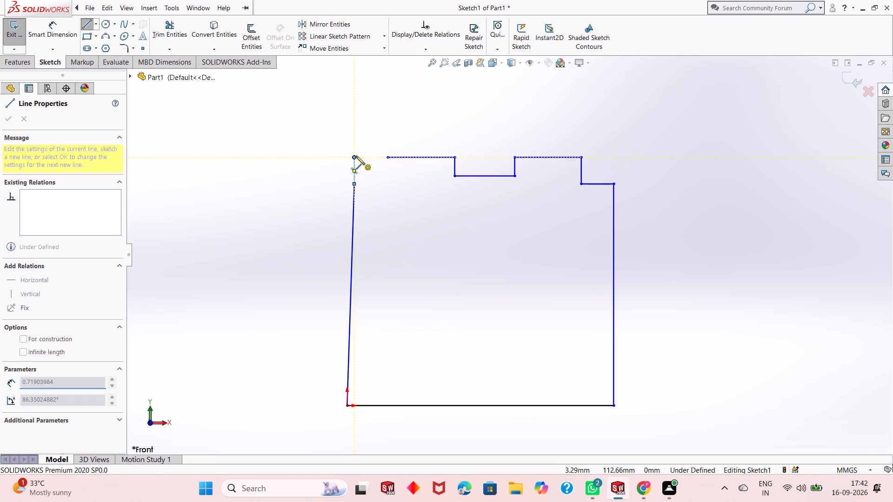
pyautogui.click(386, 157)
pyautogui.press('Escape')
pyautogui.press('Escape')
pyautogui.press('Escape')
pyautogui.press('Escape')
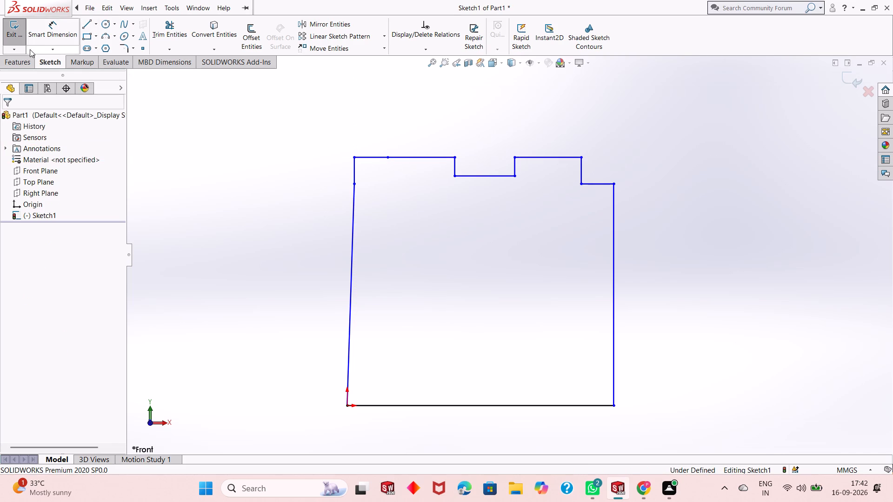
# Extrude the closed block profile as a blind boss with a depth of 60 mm.
pyautogui.click(25, 62)
pyautogui.click(27, 40)
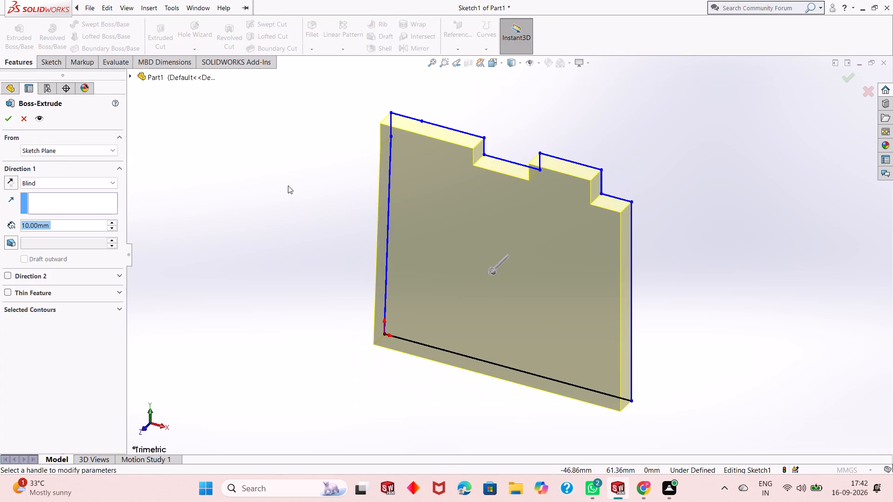
pyautogui.moveTo(288, 185); pyautogui.dragTo(370, 268, button='middle')
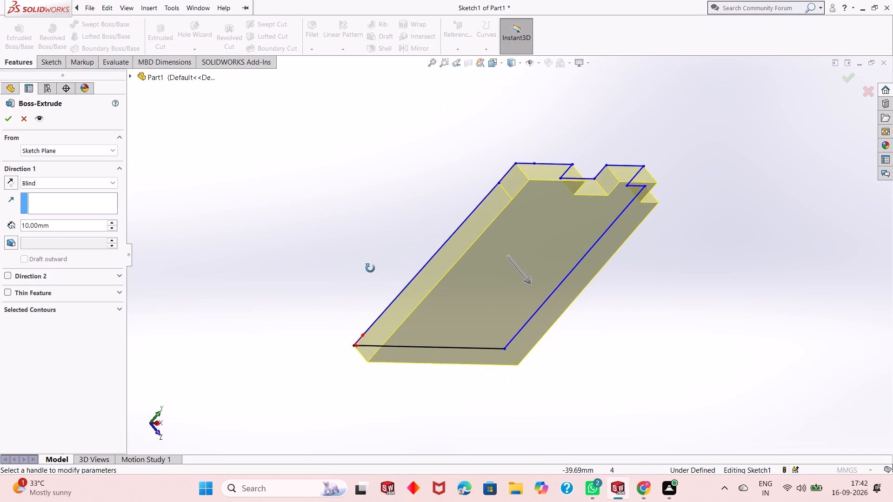
pyautogui.moveTo(370, 268); pyautogui.dragTo(369, 271, button='middle')
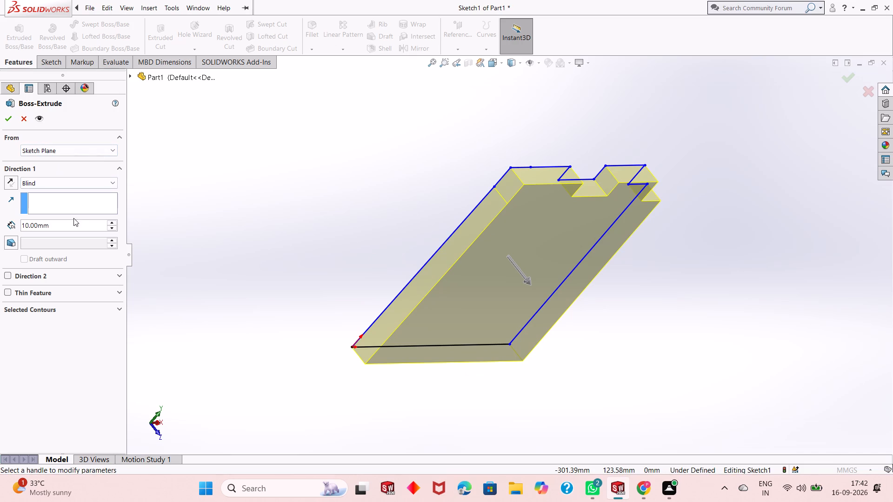
pyautogui.click(72, 221)
pyautogui.click(70, 224)
pyautogui.write('100')
pyautogui.press('Return')
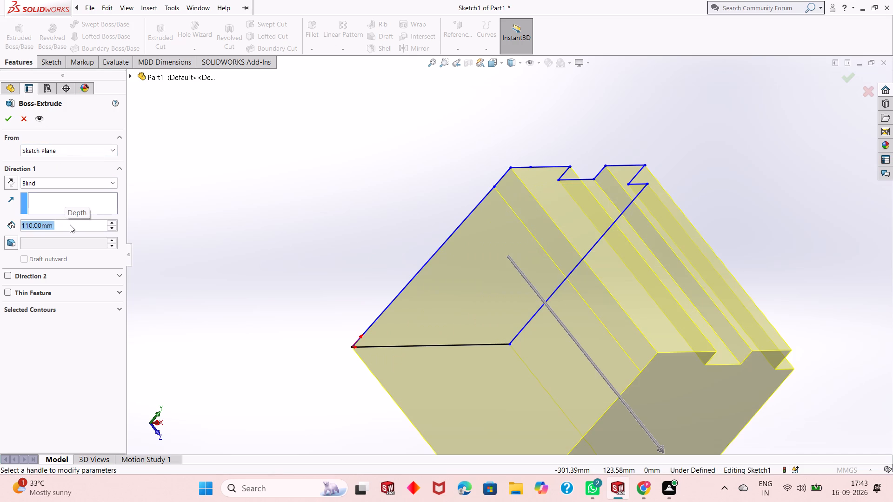
pyautogui.write('60')
pyautogui.press('Return')
pyautogui.click(6, 118)
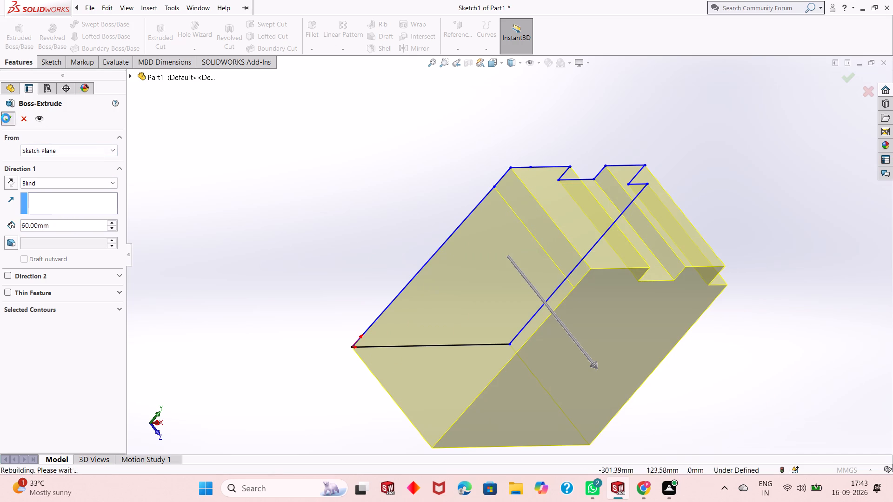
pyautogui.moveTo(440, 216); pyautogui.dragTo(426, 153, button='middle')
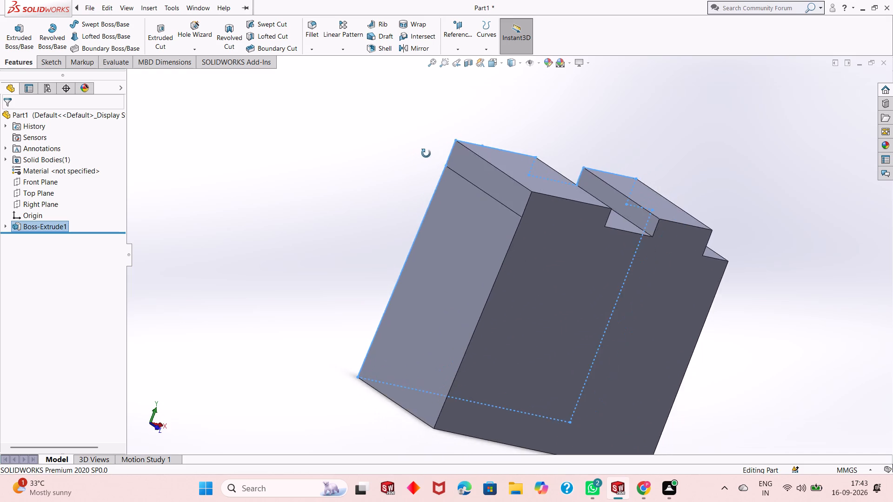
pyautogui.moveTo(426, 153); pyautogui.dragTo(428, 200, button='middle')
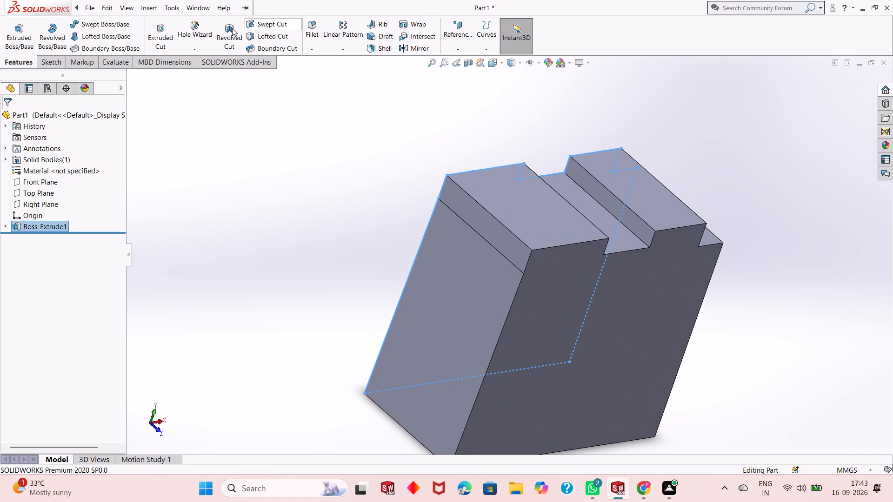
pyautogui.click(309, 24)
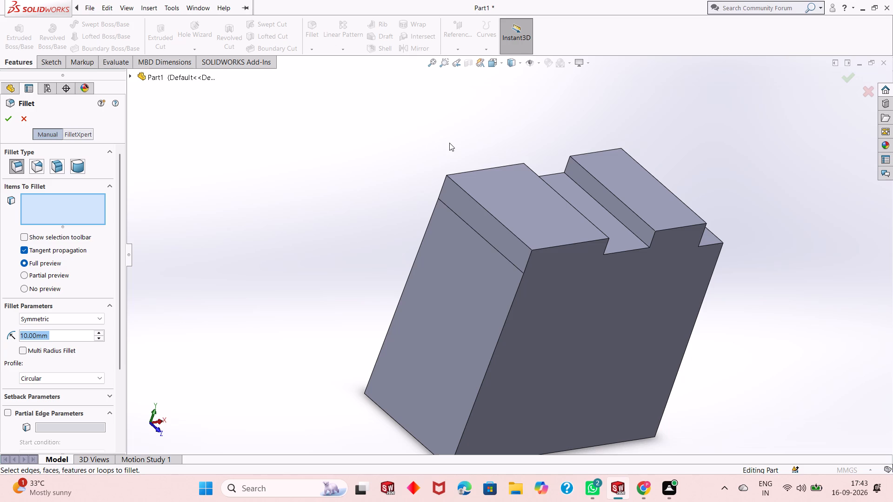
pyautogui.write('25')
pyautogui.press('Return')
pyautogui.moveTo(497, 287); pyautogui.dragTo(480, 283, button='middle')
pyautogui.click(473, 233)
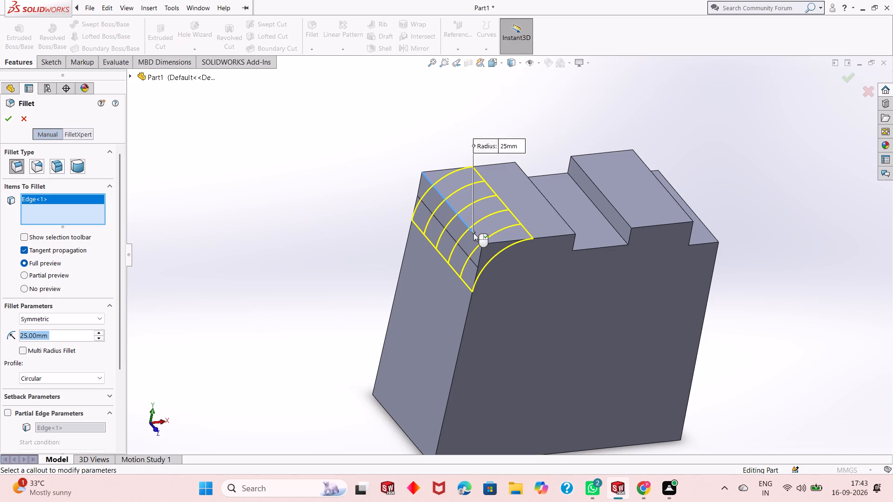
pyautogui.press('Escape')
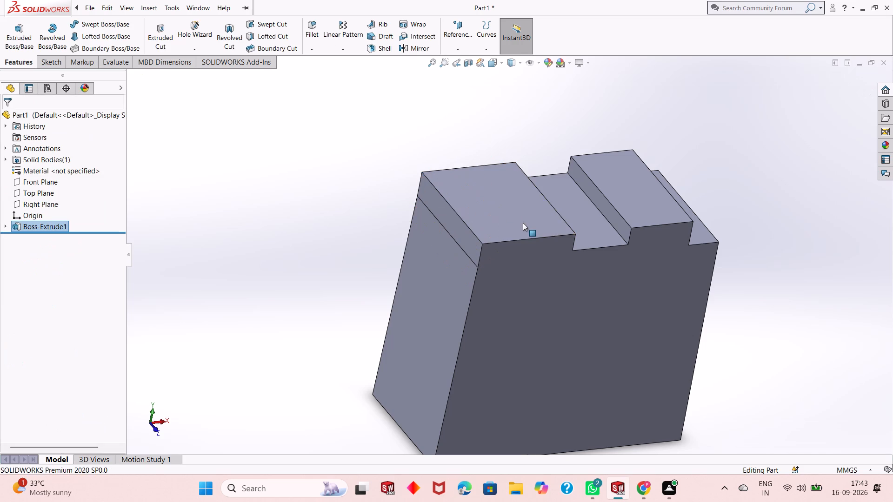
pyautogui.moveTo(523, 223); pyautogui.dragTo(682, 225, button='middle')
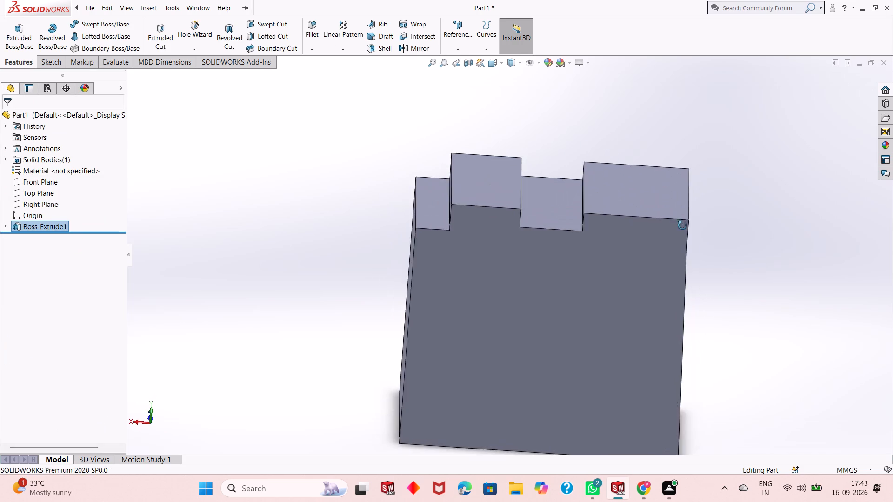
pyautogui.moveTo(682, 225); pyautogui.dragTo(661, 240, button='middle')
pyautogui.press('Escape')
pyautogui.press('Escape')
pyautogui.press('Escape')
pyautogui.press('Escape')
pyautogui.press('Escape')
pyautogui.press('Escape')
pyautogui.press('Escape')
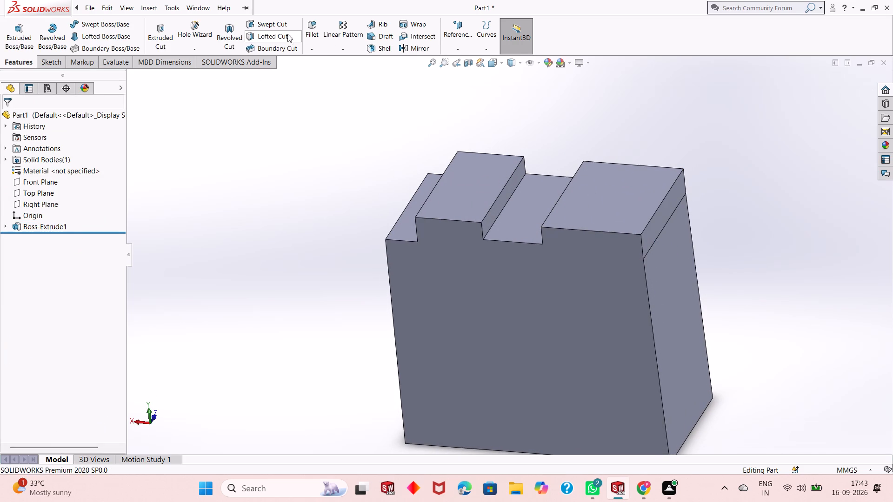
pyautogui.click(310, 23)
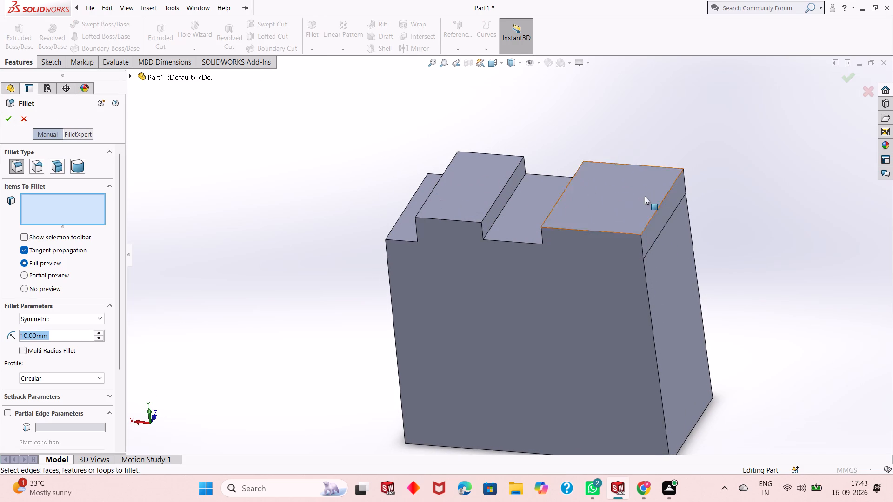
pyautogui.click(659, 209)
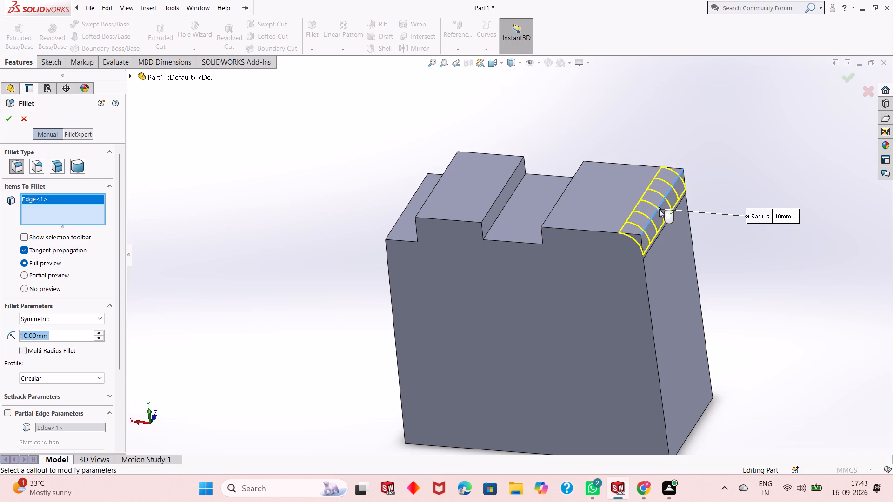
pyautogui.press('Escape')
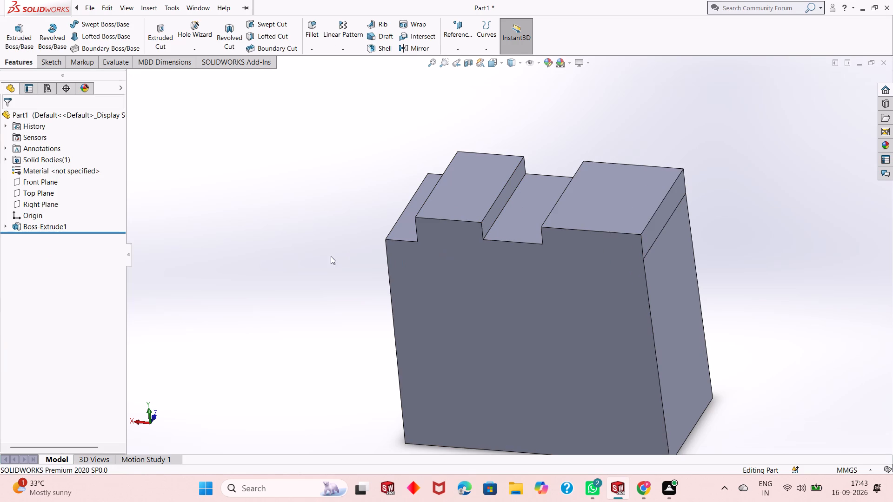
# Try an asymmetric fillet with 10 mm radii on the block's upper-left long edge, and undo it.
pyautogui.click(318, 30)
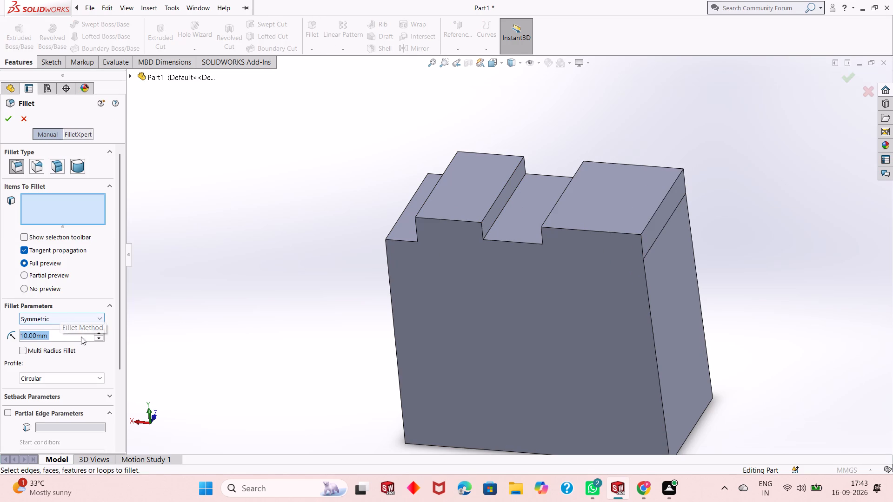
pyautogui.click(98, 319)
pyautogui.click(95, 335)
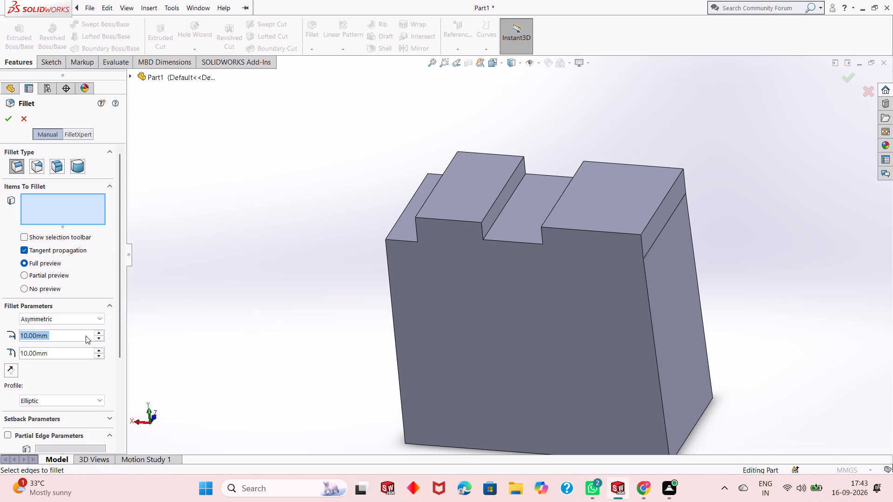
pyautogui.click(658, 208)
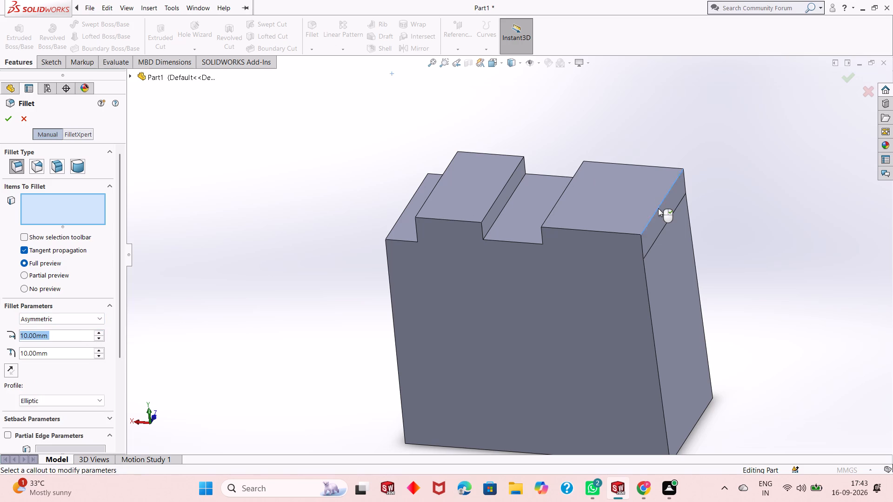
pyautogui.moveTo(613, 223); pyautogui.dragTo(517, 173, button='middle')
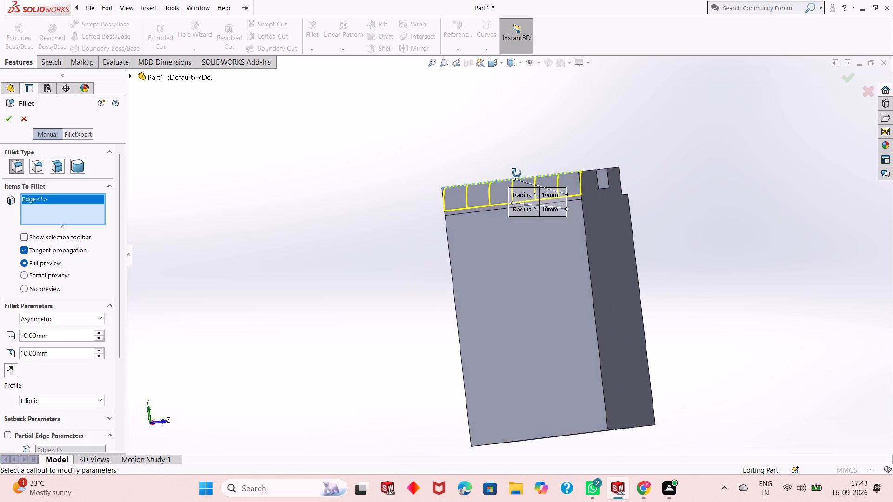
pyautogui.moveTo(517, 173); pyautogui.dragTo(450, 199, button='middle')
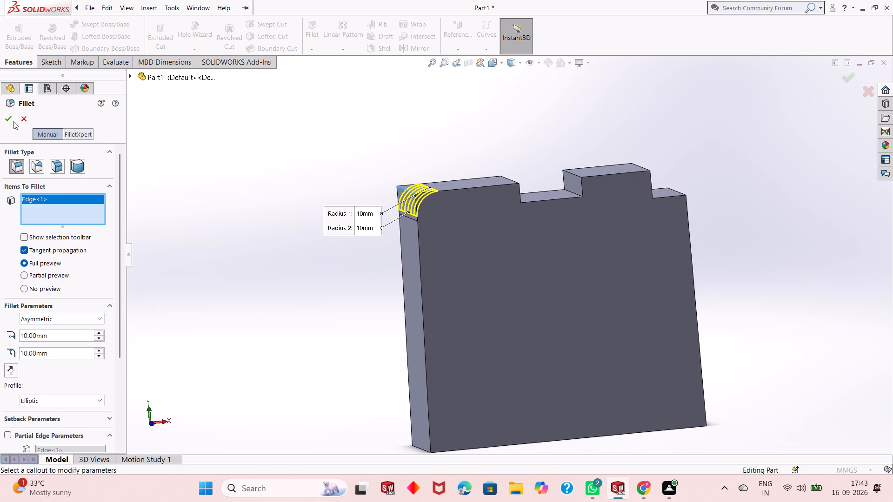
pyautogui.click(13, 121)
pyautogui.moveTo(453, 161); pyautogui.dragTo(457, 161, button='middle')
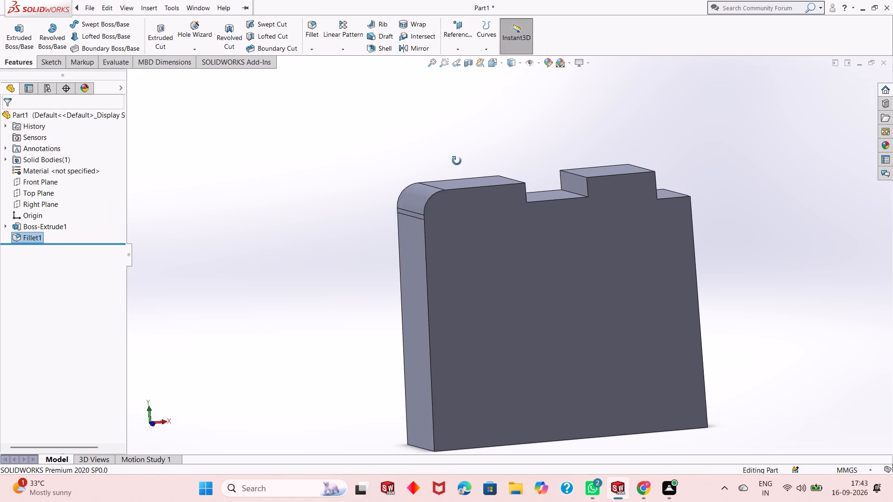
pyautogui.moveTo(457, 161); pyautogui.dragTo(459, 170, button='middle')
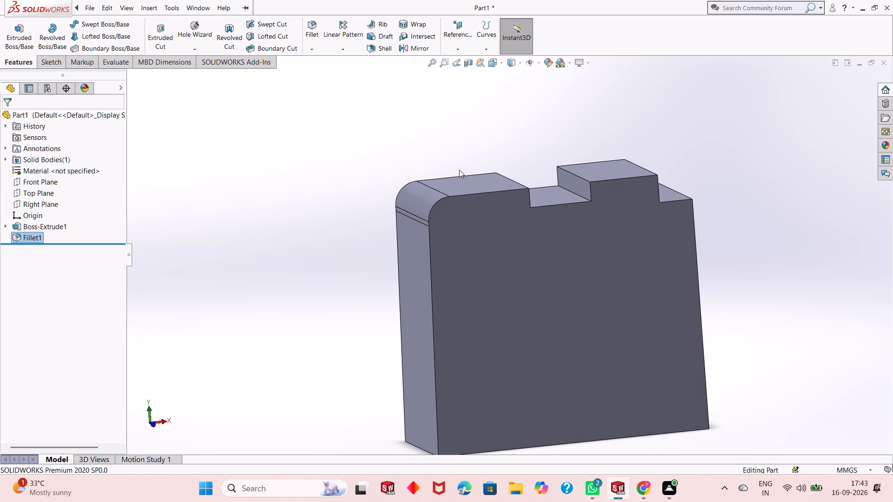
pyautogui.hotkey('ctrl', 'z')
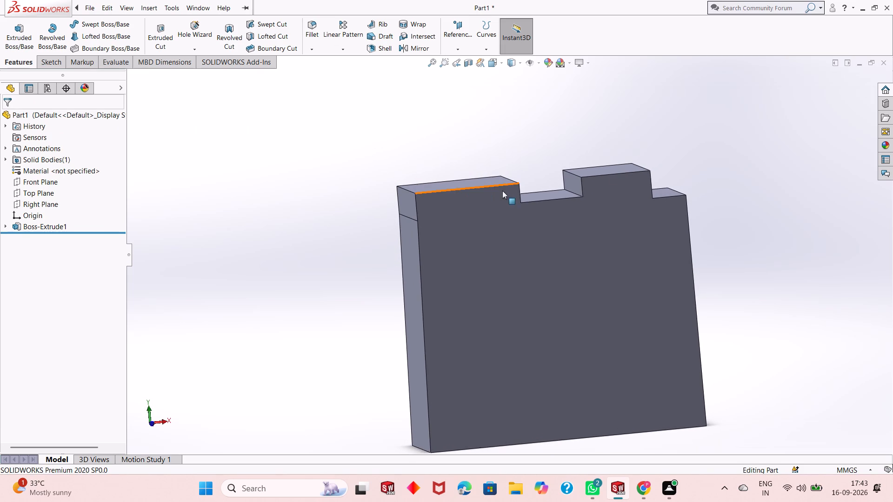
# Sketch a 25 mm radius three-point arc on the block's front face, cutting across the upper-left corner from top edge to side edge.
pyautogui.moveTo(502, 191); pyautogui.dragTo(682, 147, button='middle')
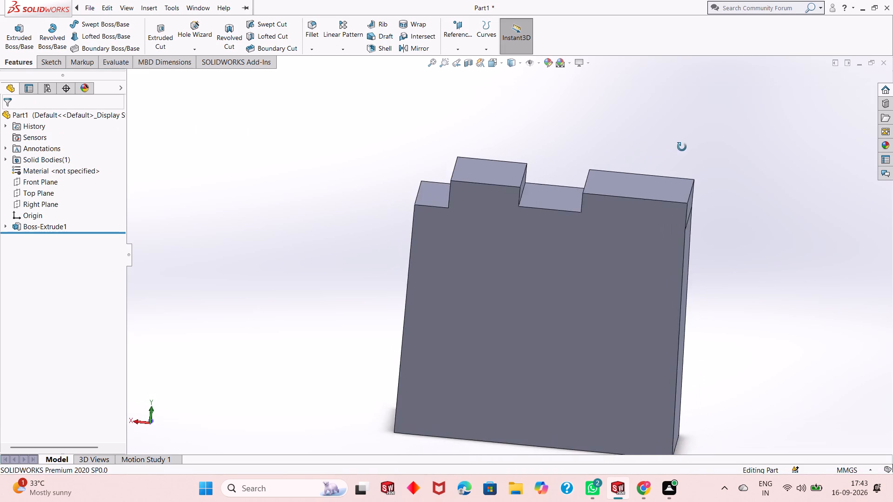
pyautogui.moveTo(682, 147); pyautogui.dragTo(493, 147, button='middle')
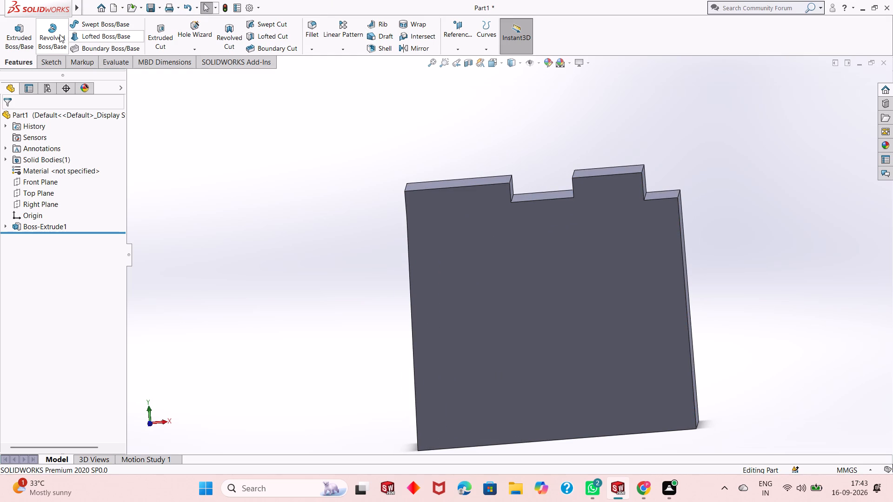
pyautogui.click(49, 60)
pyautogui.click(425, 230)
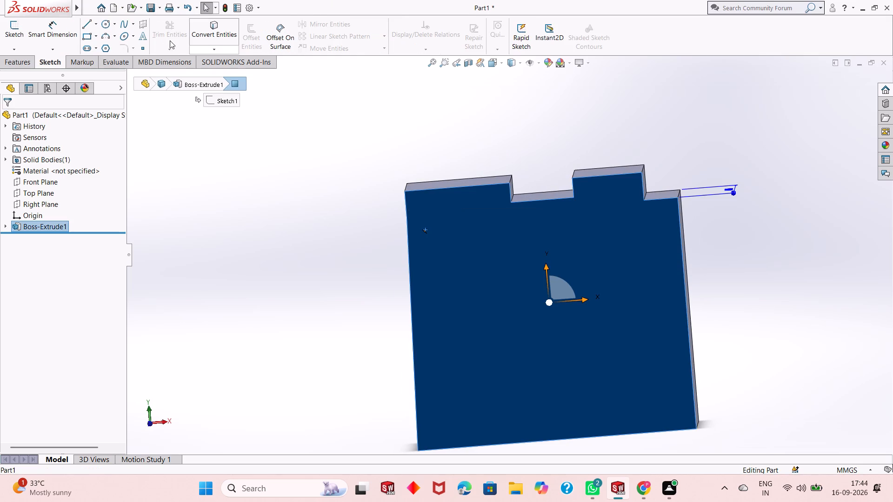
pyautogui.click(105, 33)
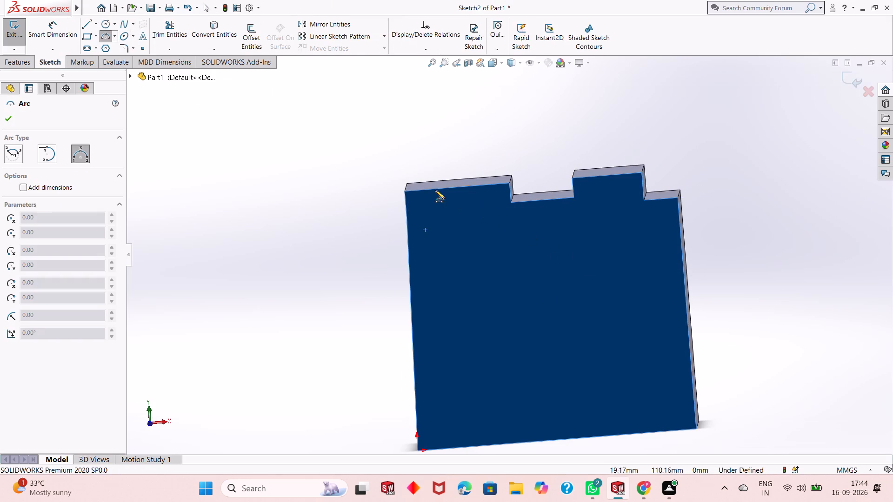
pyautogui.click(441, 190)
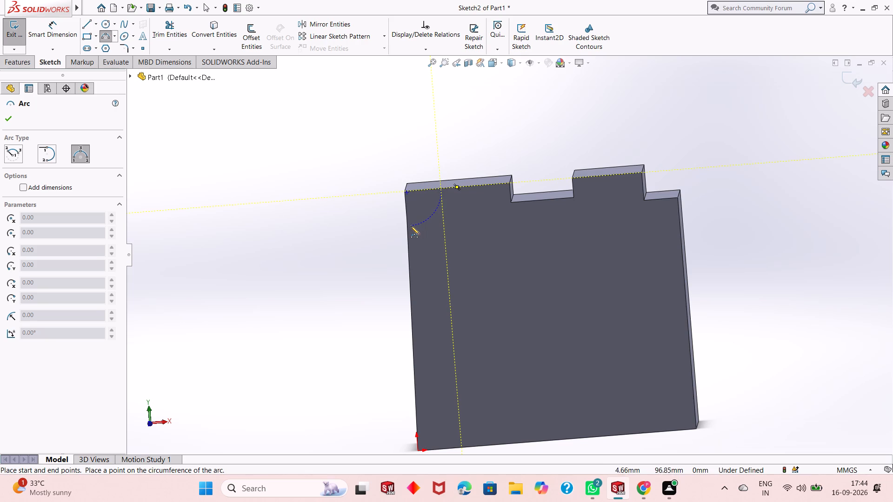
pyautogui.click(407, 227)
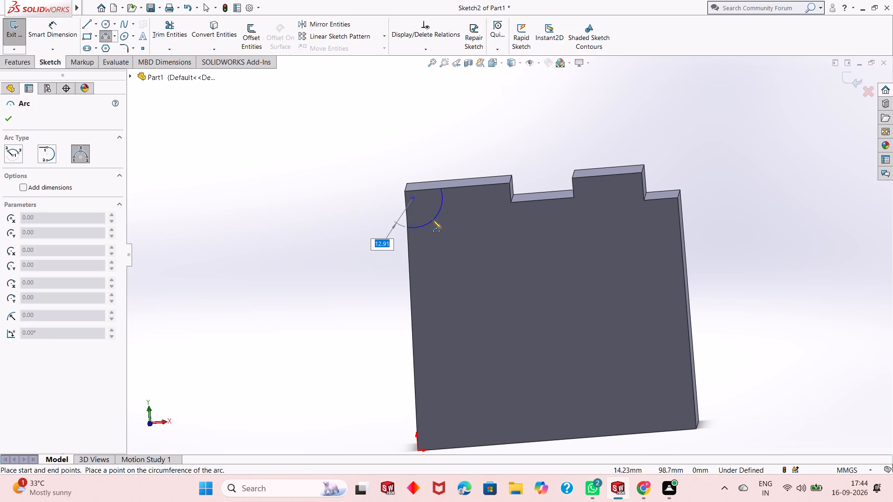
pyautogui.write('25')
pyautogui.press('Return')
pyautogui.press('Escape')
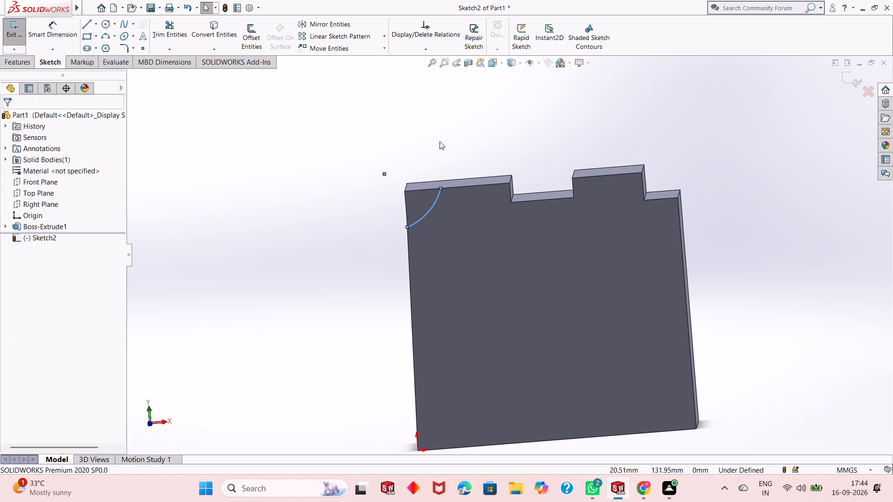
pyautogui.press('Escape')
pyautogui.press('Escape')
# Close the arc into a corner profile with lines along the top edge to the corner and down the side edge.
pyautogui.click(87, 21)
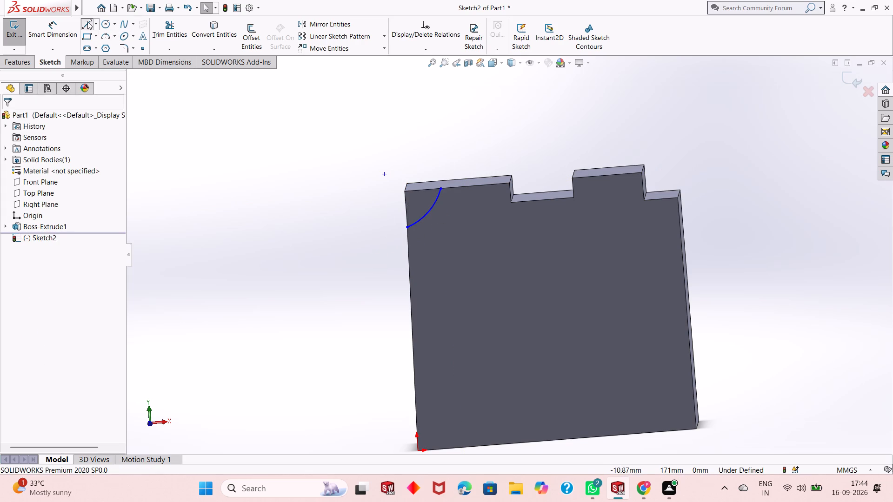
pyautogui.click(440, 189)
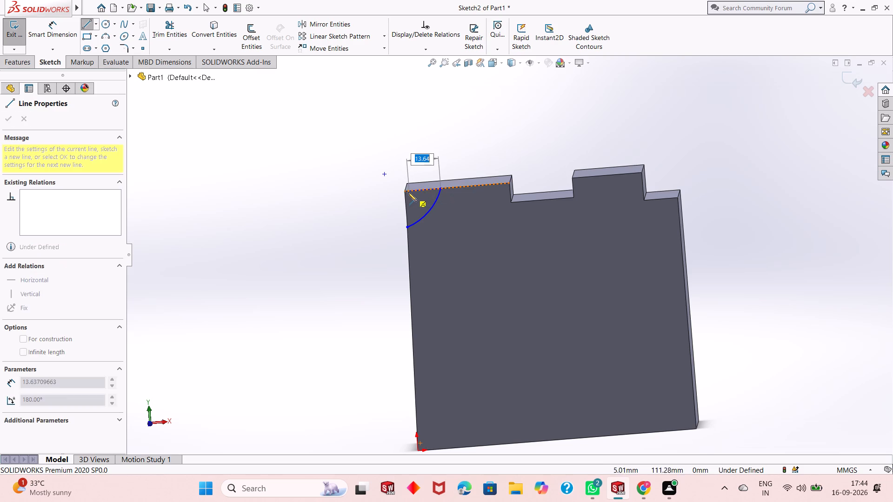
pyautogui.click(405, 193)
pyautogui.click(407, 229)
pyautogui.press('Escape')
pyautogui.press('Escape')
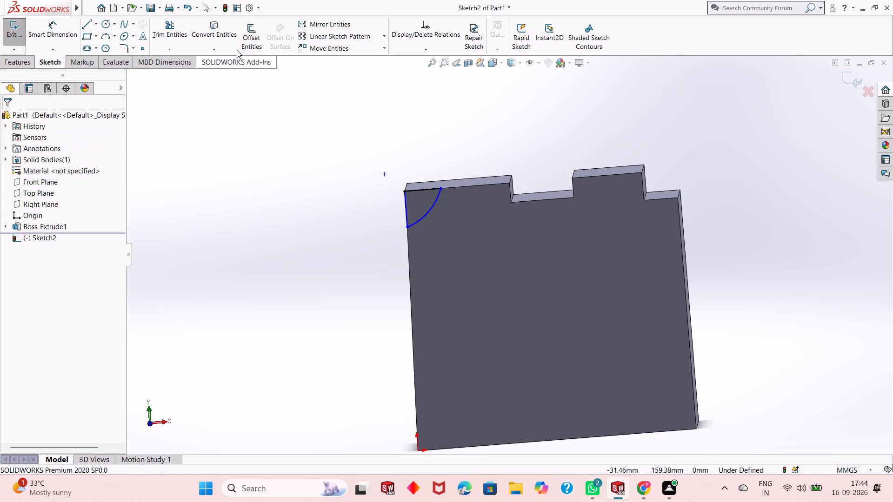
pyautogui.press('Escape')
pyautogui.press('Escape')
# Cut the closed corner profile out of the block with a blind Extruded Cut 60 mm deep.
pyautogui.click(15, 64)
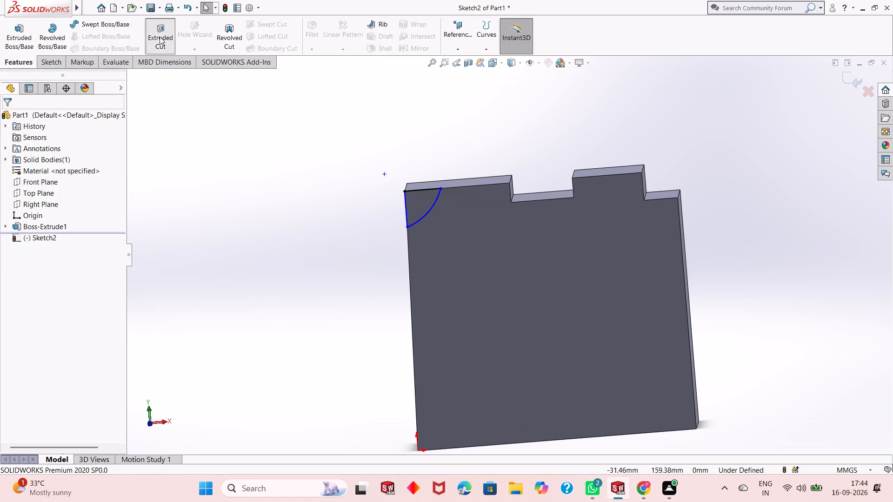
pyautogui.click(160, 37)
pyautogui.middleClick(435, 139)
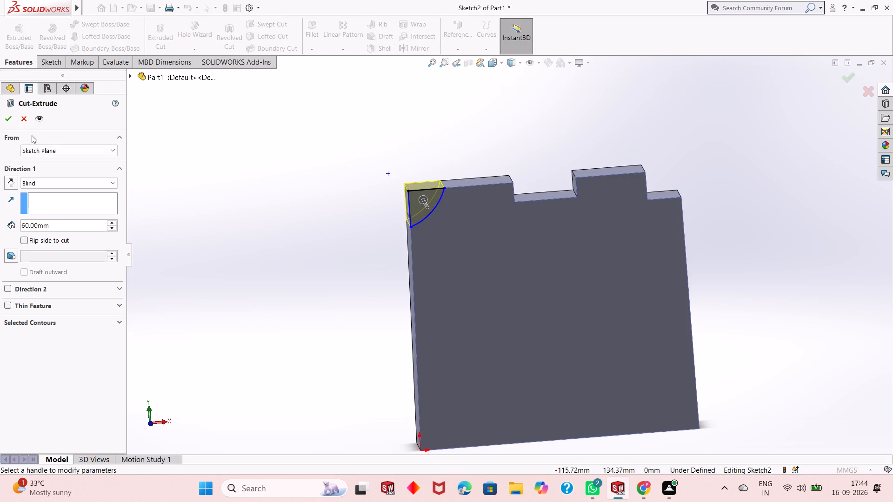
pyautogui.click(6, 122)
pyautogui.press('Escape')
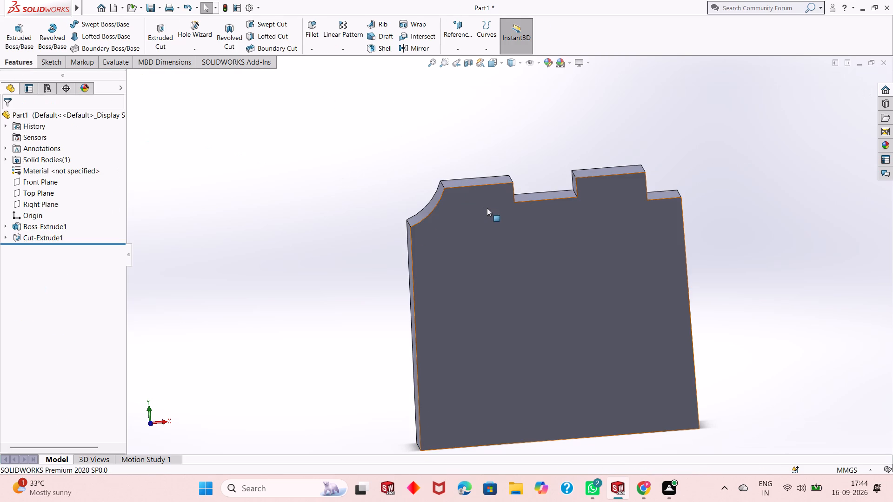
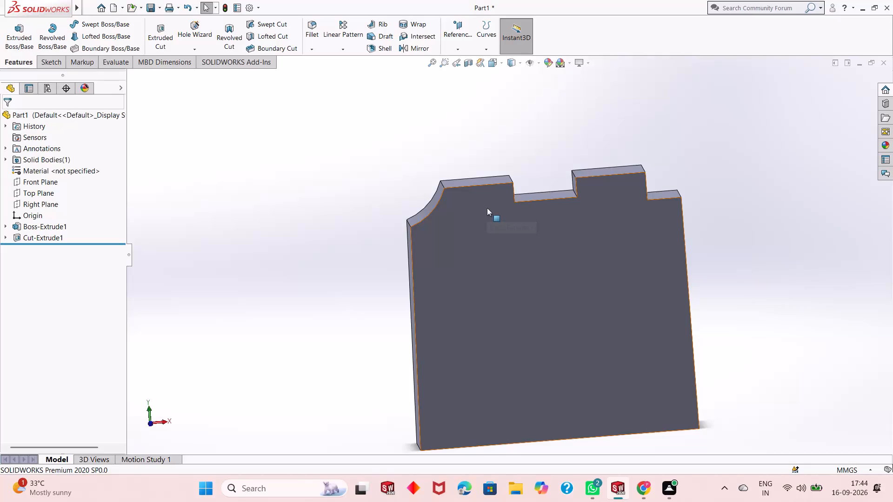
# Undo the extruded corner cut and exit its sketch, keeping the arc profile on the block's front face.
pyautogui.hotkey('ctrl', 'z')
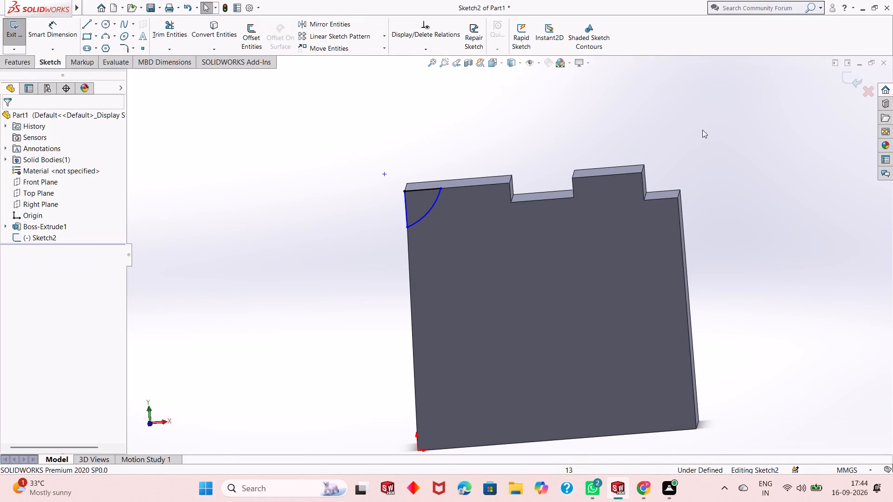
pyautogui.moveTo(685, 197); pyautogui.dragTo(669, 226, button='middle')
pyautogui.scroll(-2, 674, 173)
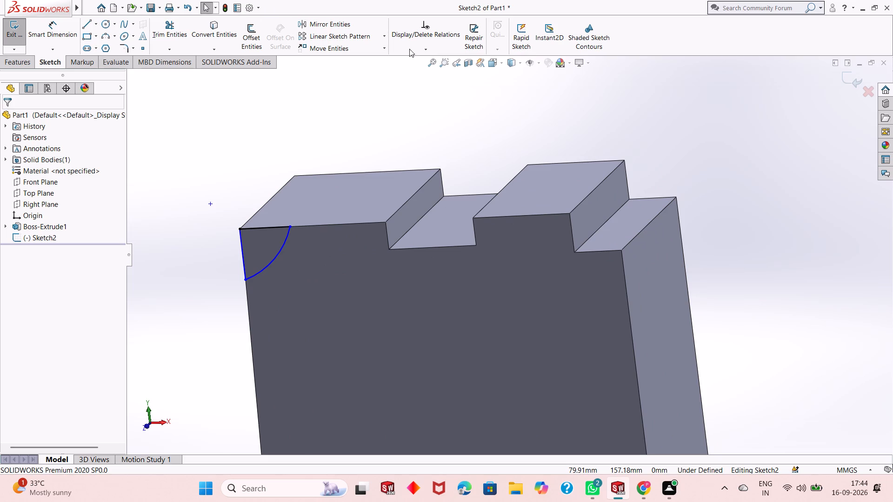
pyautogui.click(23, 63)
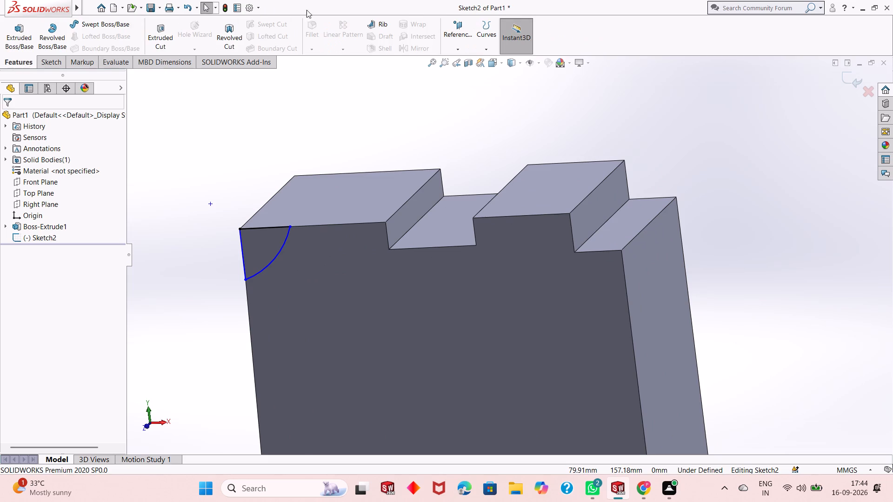
pyautogui.click(851, 80)
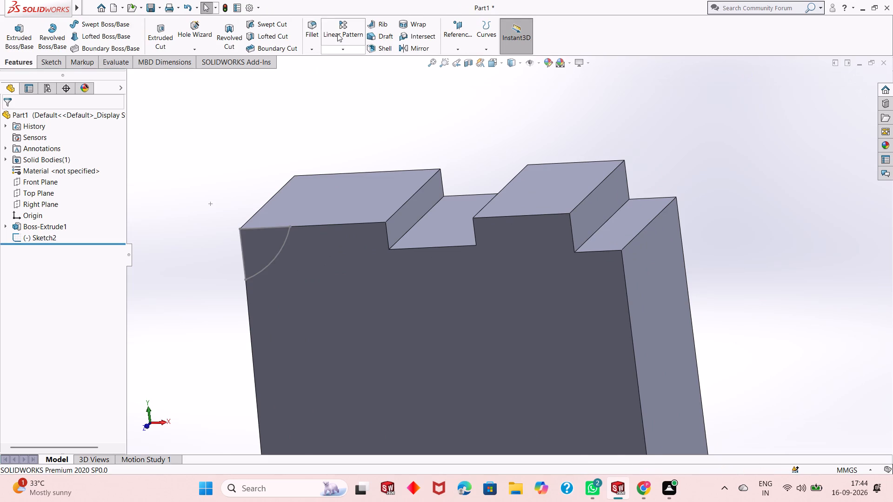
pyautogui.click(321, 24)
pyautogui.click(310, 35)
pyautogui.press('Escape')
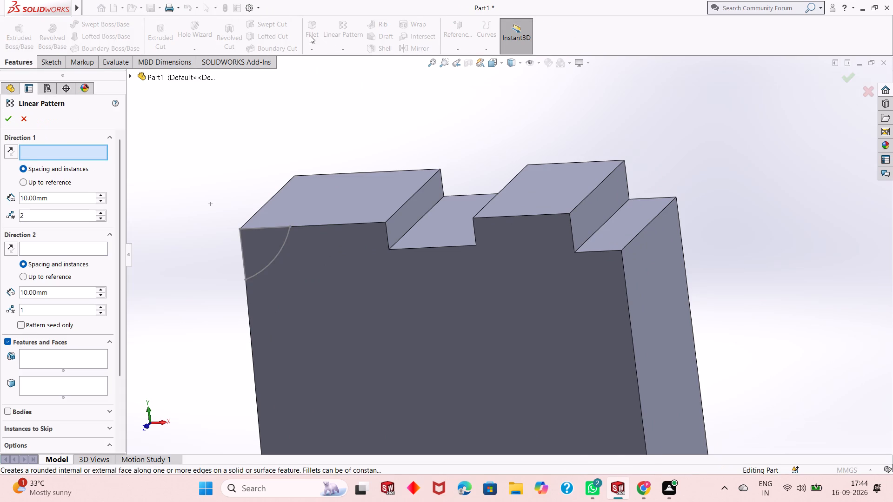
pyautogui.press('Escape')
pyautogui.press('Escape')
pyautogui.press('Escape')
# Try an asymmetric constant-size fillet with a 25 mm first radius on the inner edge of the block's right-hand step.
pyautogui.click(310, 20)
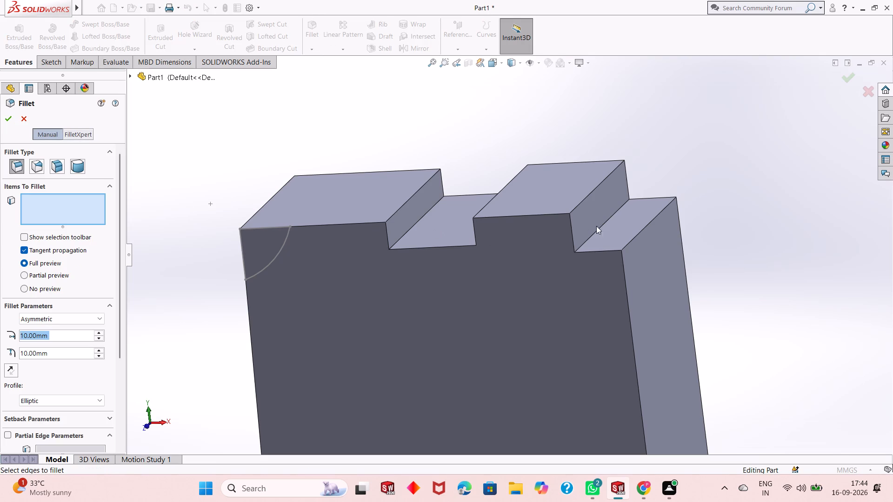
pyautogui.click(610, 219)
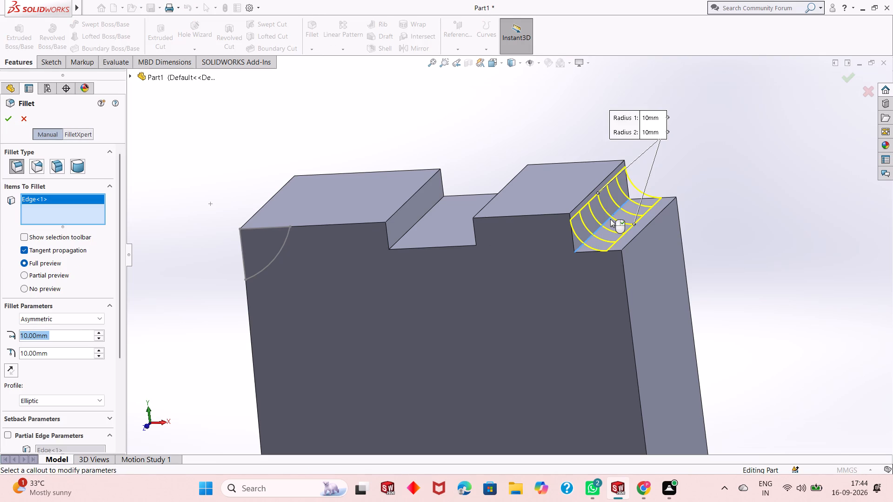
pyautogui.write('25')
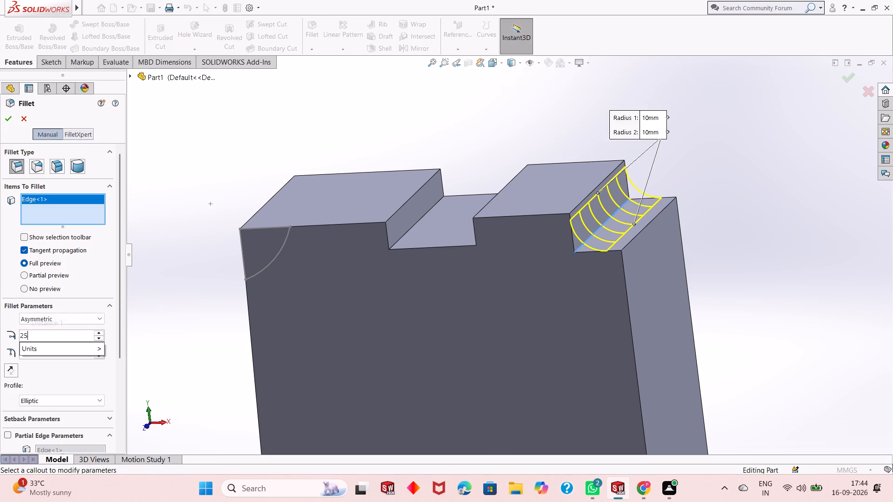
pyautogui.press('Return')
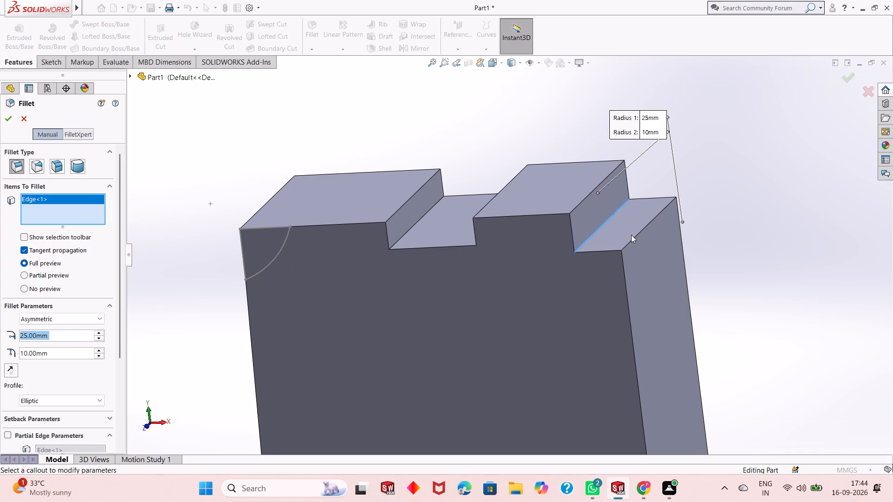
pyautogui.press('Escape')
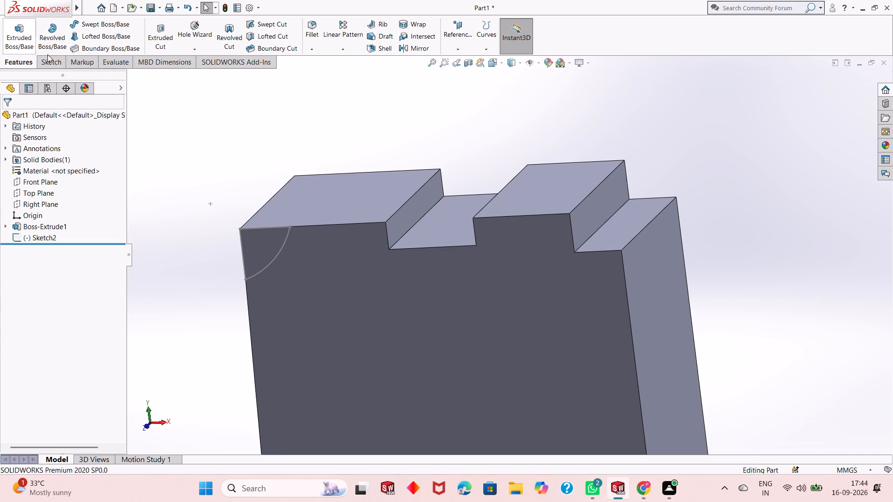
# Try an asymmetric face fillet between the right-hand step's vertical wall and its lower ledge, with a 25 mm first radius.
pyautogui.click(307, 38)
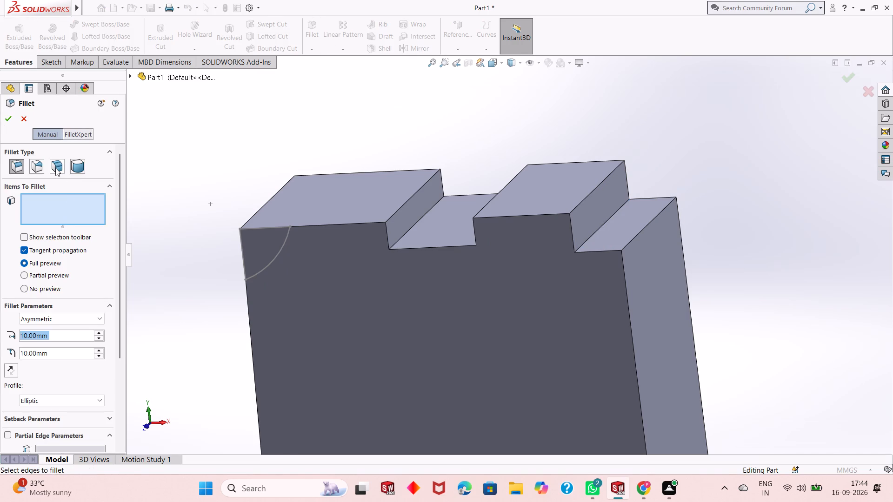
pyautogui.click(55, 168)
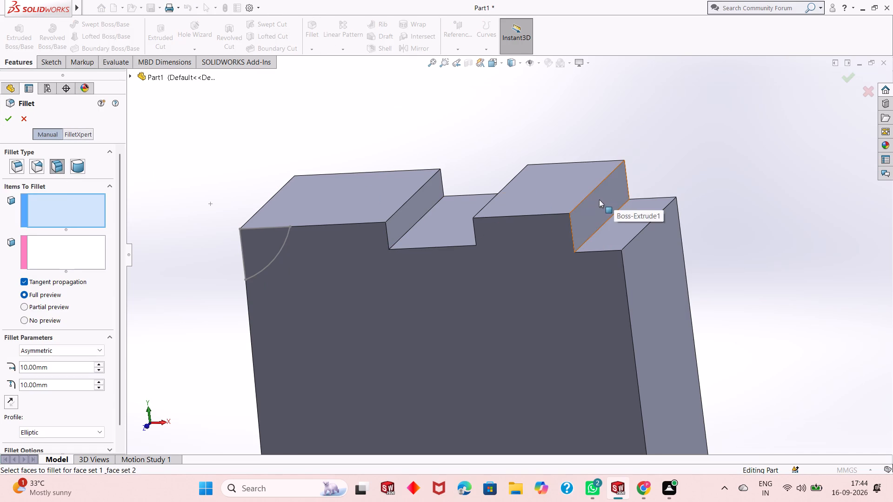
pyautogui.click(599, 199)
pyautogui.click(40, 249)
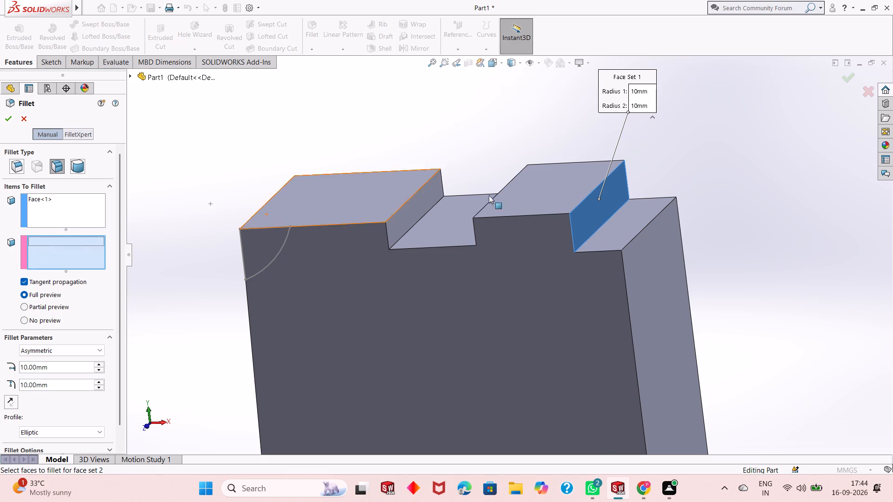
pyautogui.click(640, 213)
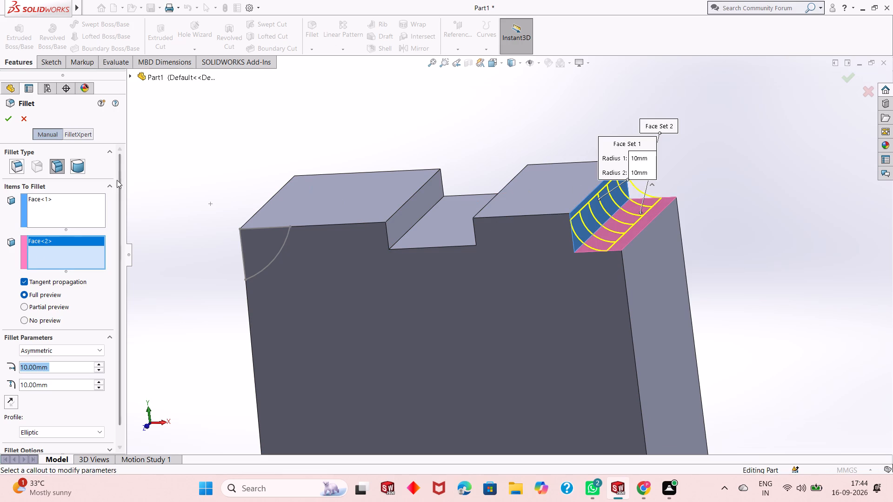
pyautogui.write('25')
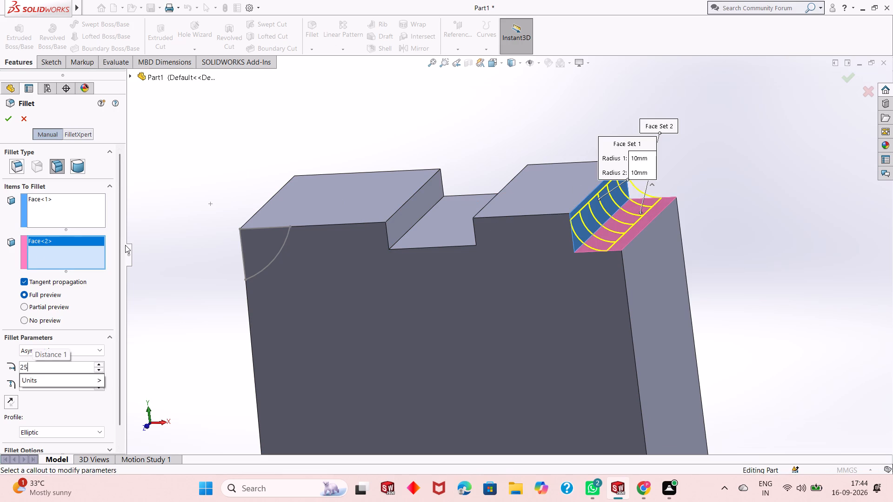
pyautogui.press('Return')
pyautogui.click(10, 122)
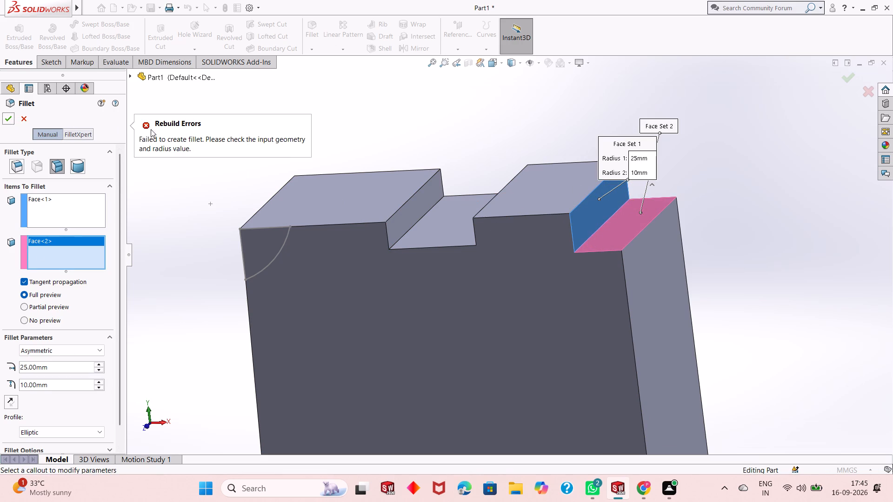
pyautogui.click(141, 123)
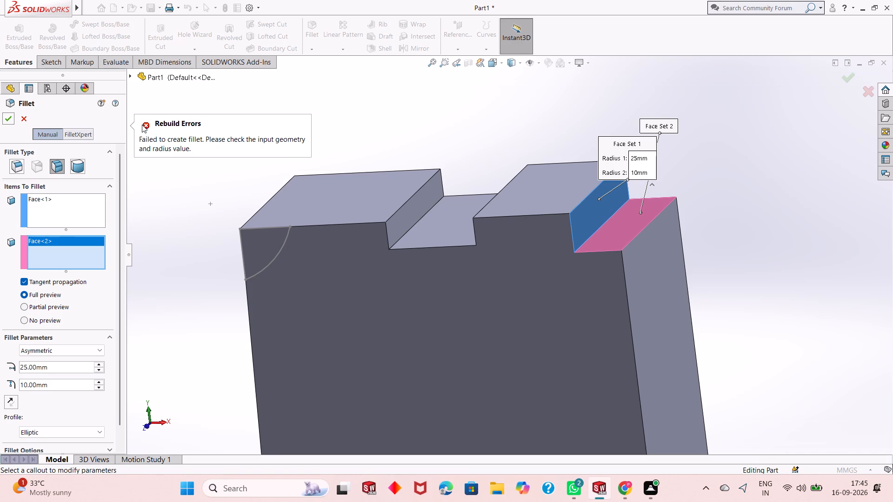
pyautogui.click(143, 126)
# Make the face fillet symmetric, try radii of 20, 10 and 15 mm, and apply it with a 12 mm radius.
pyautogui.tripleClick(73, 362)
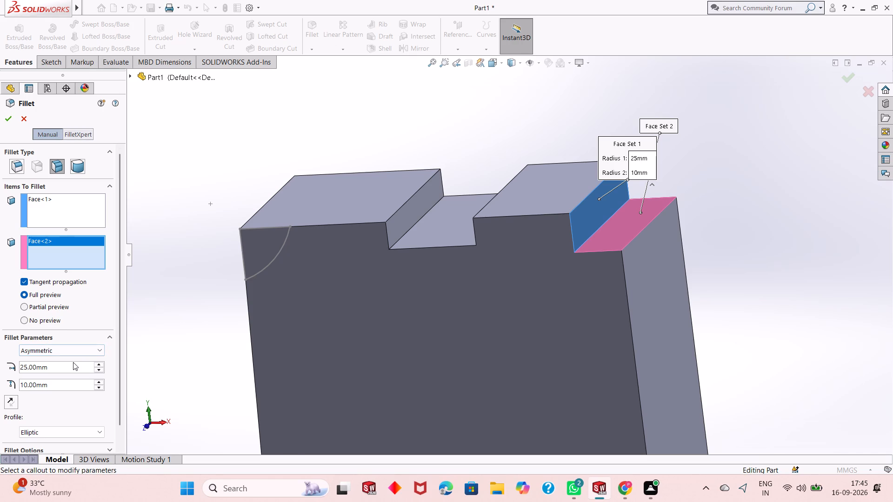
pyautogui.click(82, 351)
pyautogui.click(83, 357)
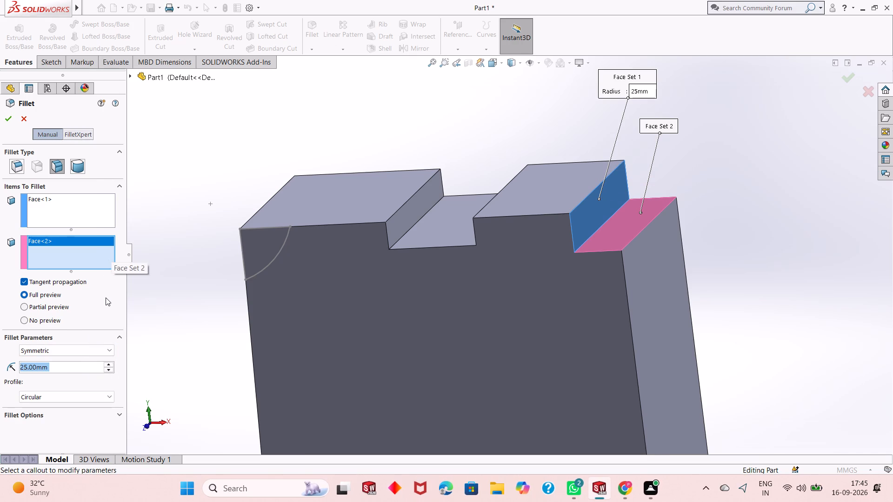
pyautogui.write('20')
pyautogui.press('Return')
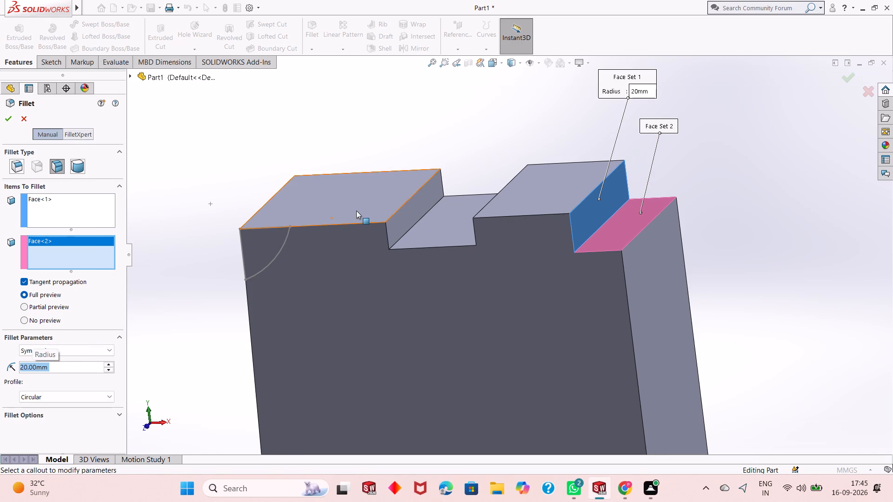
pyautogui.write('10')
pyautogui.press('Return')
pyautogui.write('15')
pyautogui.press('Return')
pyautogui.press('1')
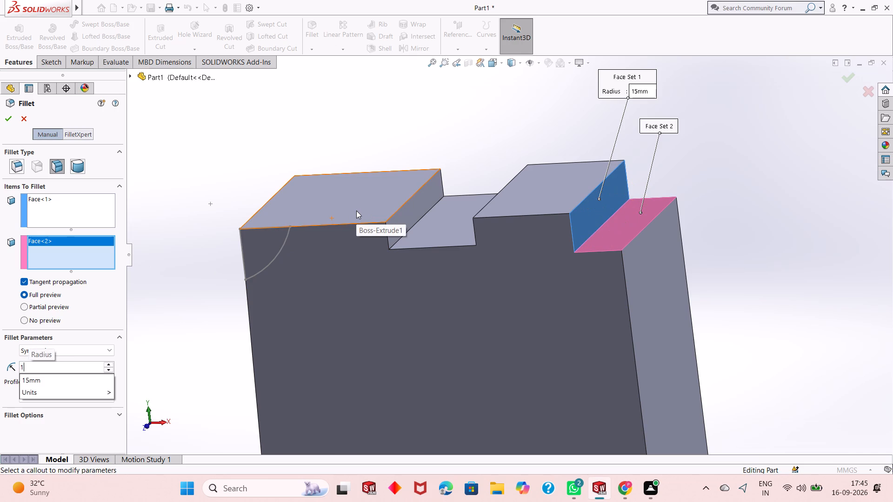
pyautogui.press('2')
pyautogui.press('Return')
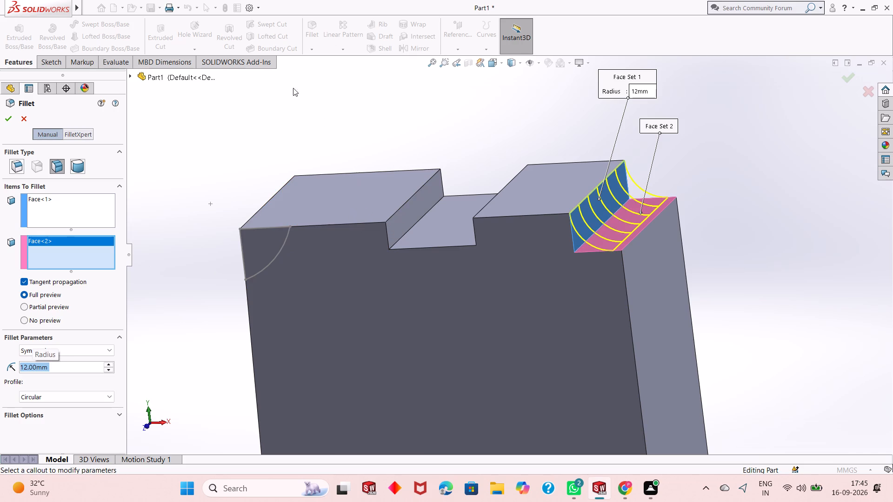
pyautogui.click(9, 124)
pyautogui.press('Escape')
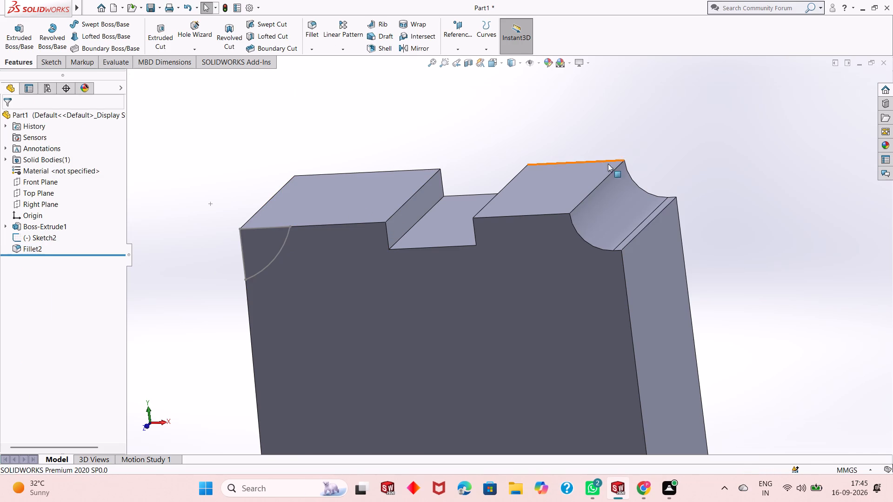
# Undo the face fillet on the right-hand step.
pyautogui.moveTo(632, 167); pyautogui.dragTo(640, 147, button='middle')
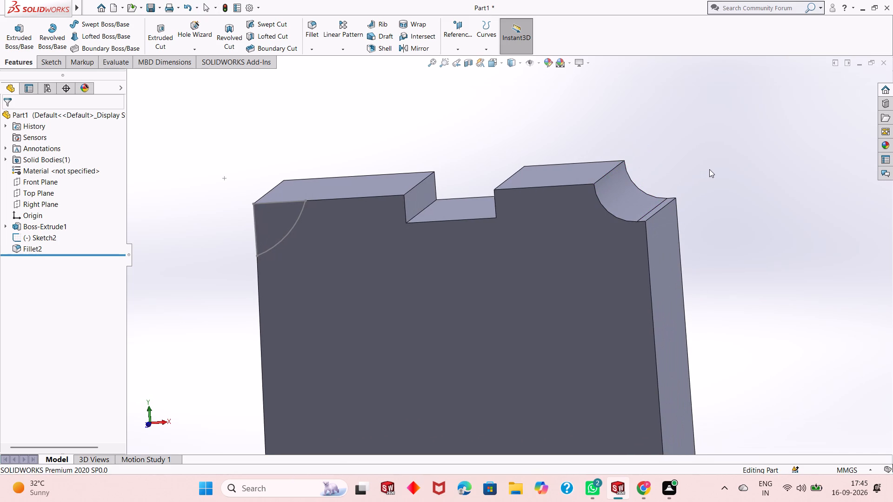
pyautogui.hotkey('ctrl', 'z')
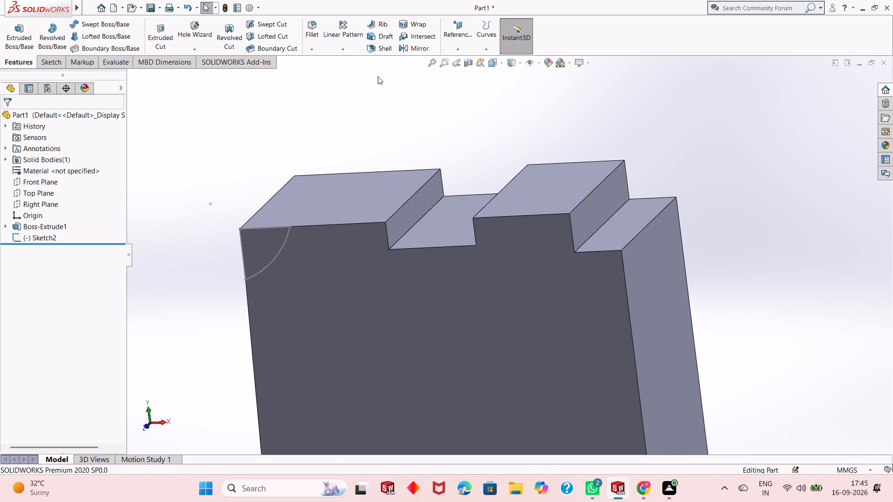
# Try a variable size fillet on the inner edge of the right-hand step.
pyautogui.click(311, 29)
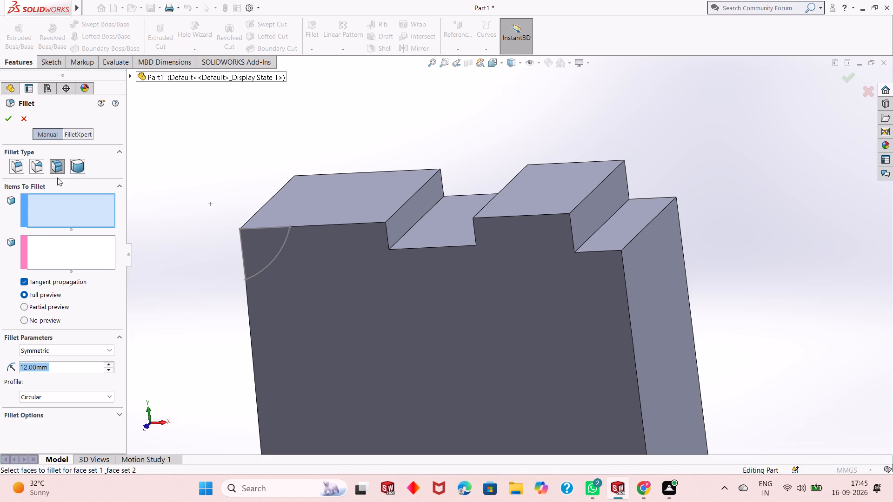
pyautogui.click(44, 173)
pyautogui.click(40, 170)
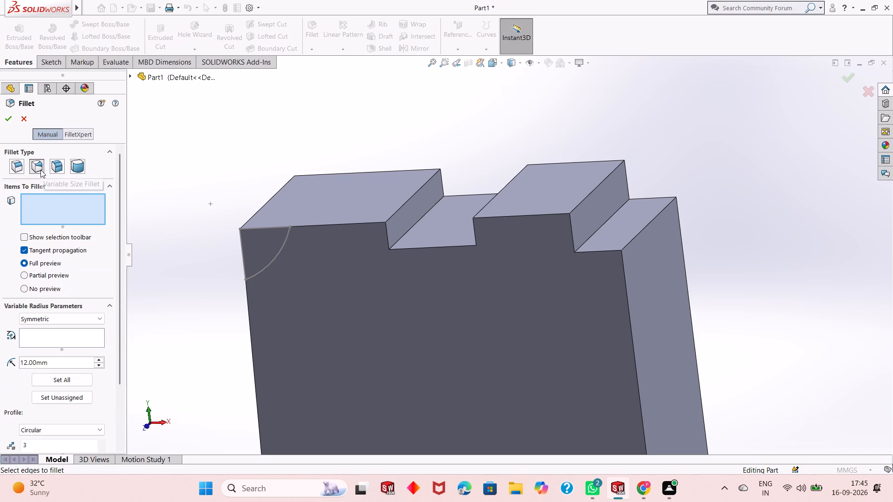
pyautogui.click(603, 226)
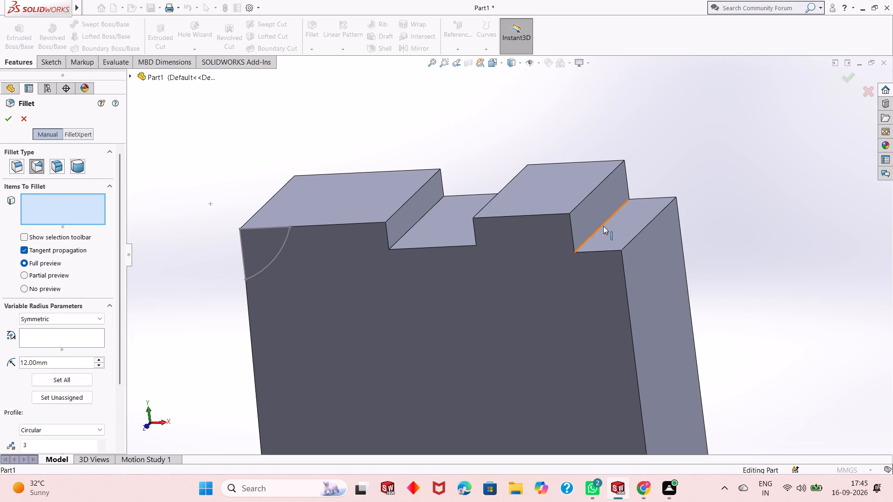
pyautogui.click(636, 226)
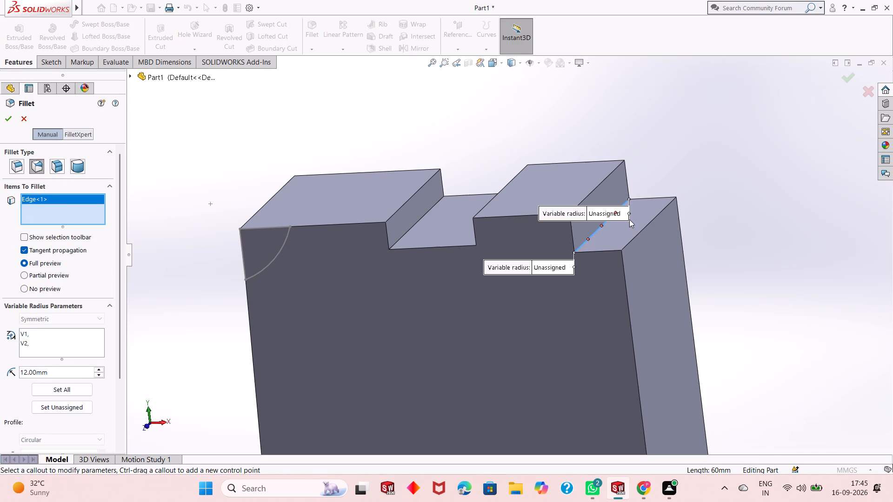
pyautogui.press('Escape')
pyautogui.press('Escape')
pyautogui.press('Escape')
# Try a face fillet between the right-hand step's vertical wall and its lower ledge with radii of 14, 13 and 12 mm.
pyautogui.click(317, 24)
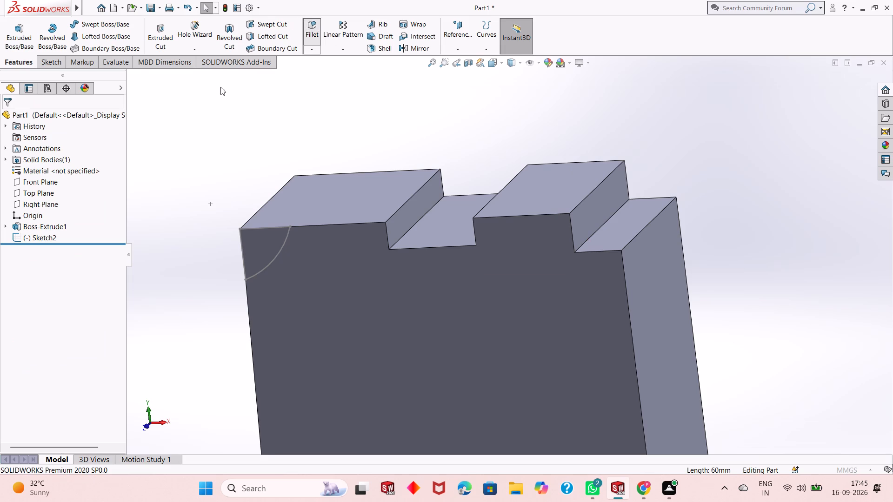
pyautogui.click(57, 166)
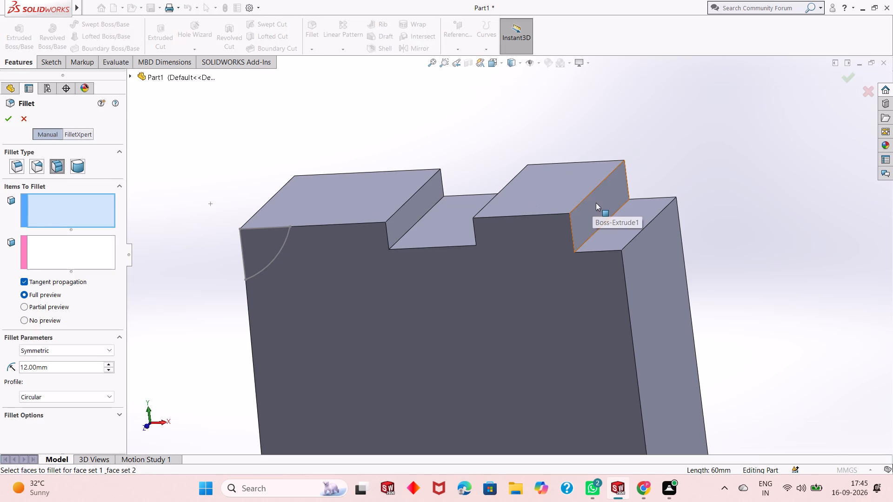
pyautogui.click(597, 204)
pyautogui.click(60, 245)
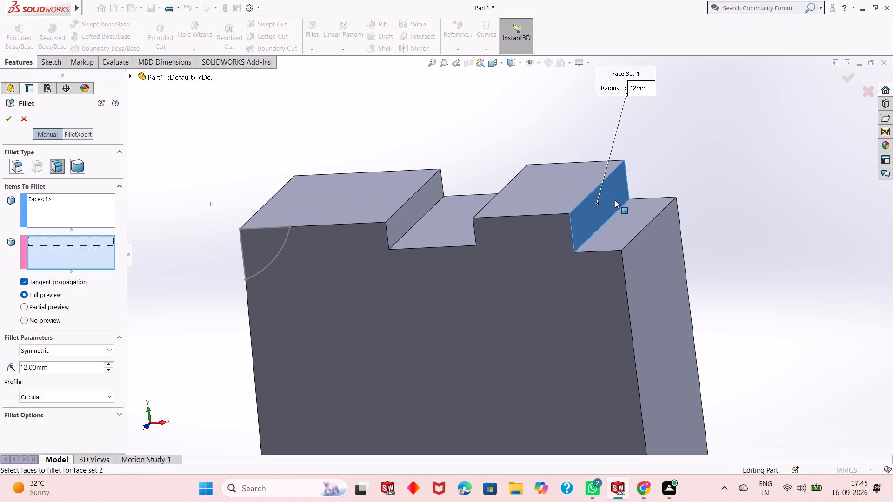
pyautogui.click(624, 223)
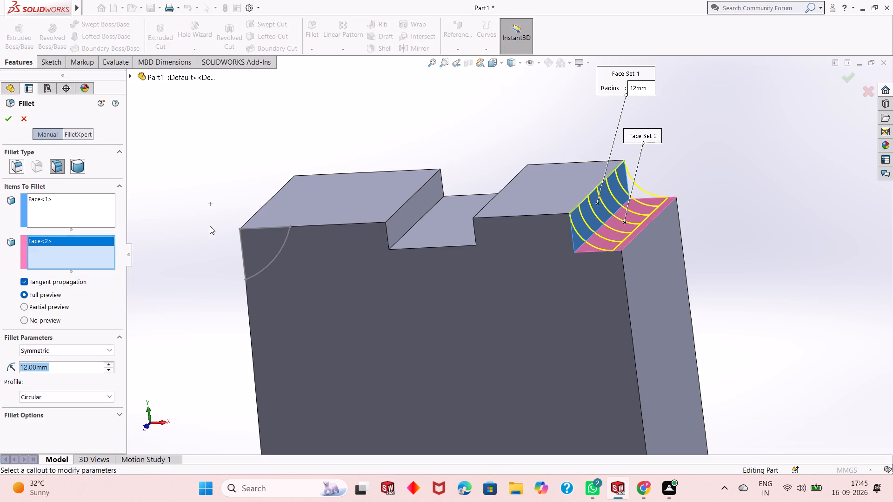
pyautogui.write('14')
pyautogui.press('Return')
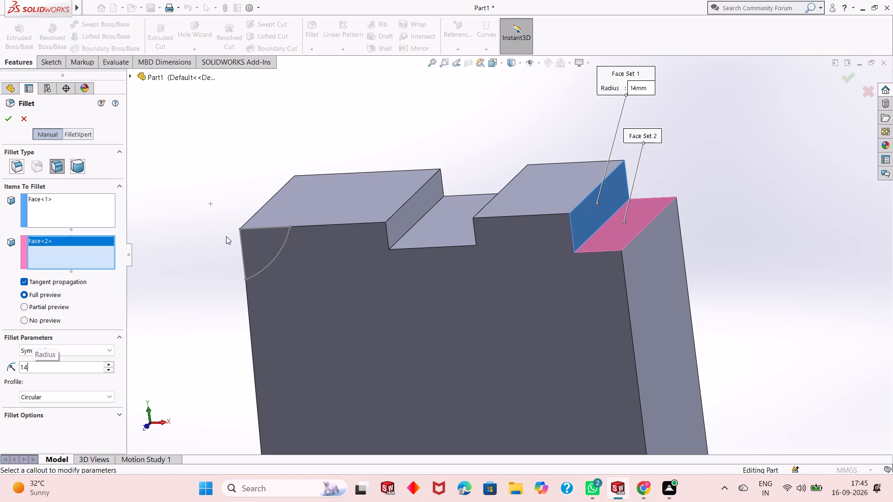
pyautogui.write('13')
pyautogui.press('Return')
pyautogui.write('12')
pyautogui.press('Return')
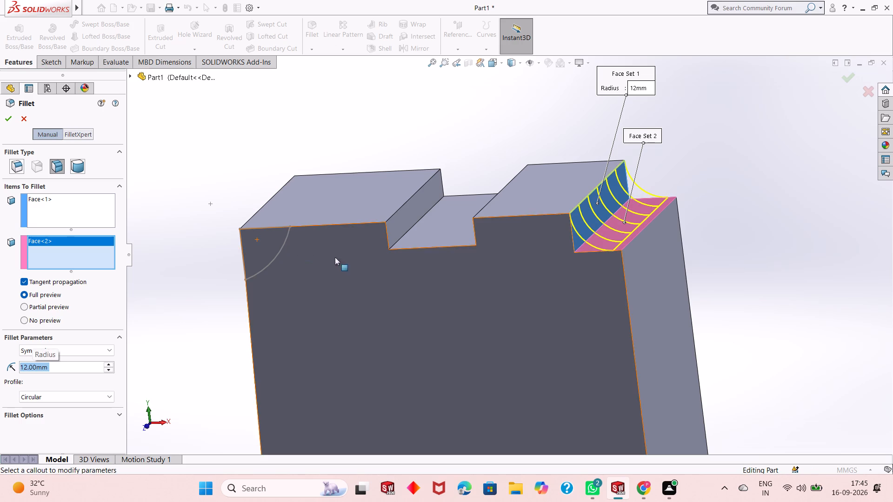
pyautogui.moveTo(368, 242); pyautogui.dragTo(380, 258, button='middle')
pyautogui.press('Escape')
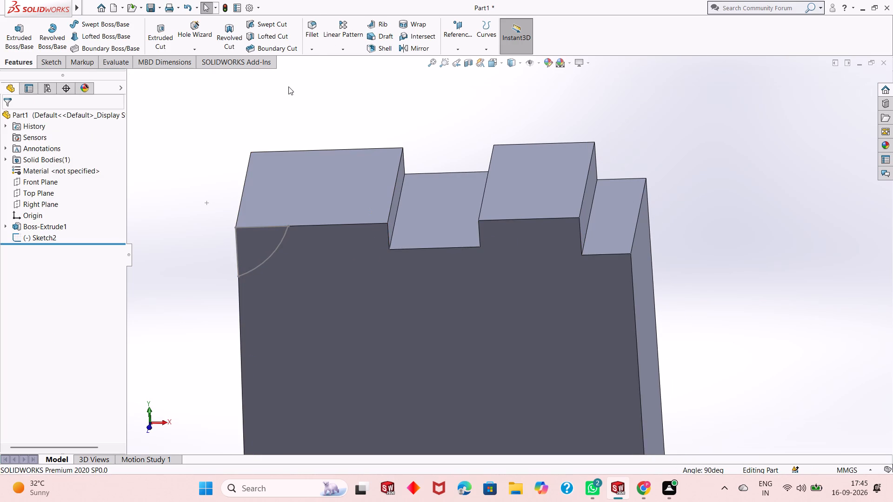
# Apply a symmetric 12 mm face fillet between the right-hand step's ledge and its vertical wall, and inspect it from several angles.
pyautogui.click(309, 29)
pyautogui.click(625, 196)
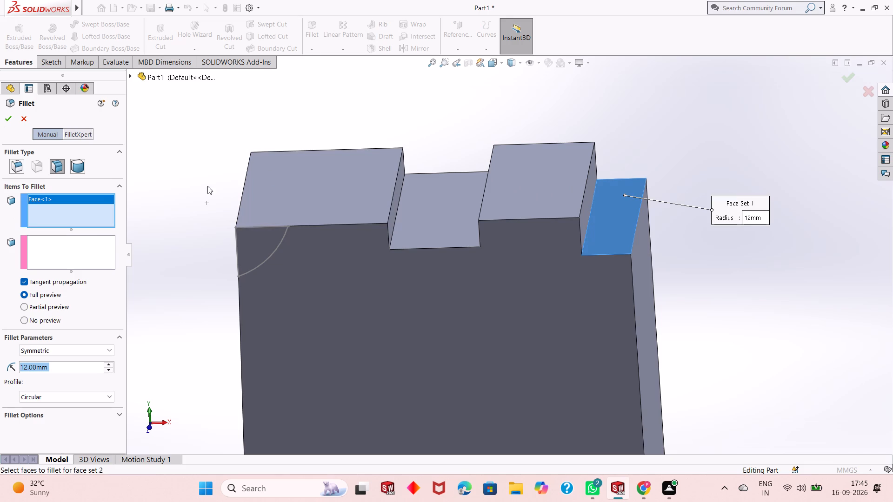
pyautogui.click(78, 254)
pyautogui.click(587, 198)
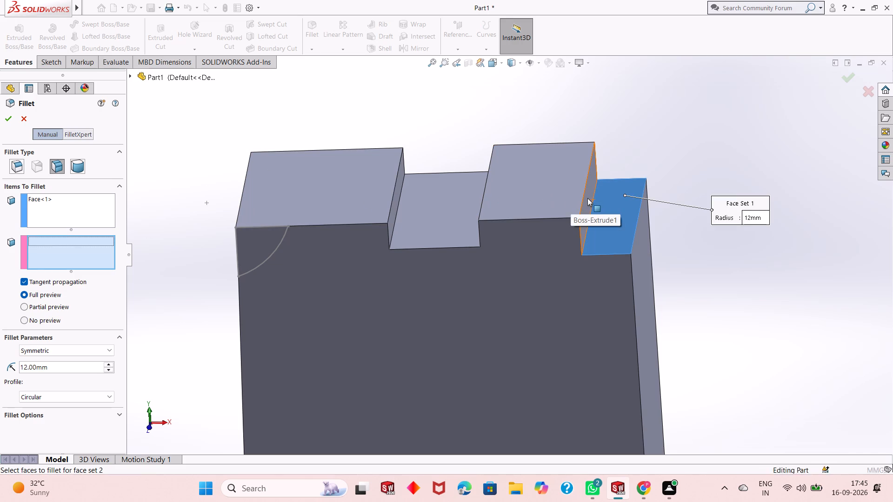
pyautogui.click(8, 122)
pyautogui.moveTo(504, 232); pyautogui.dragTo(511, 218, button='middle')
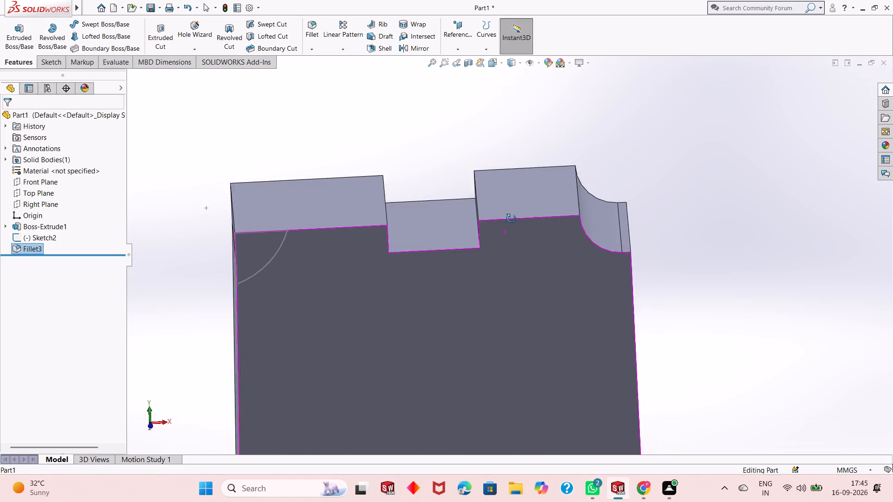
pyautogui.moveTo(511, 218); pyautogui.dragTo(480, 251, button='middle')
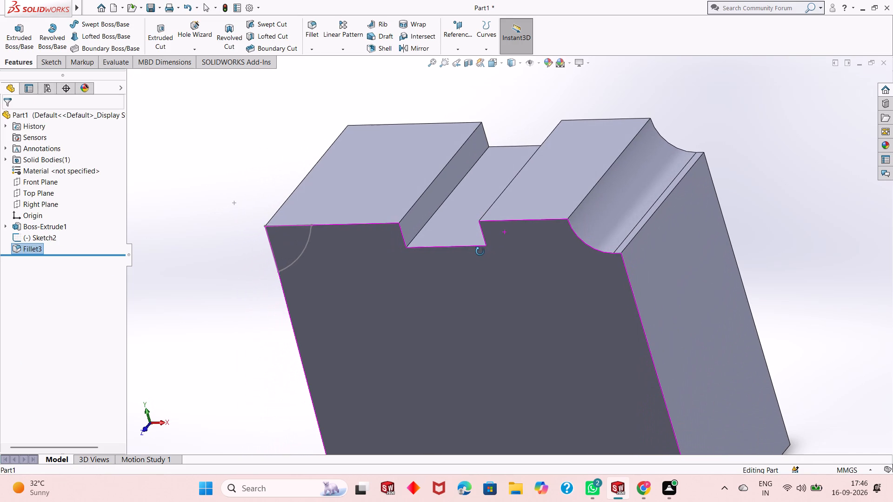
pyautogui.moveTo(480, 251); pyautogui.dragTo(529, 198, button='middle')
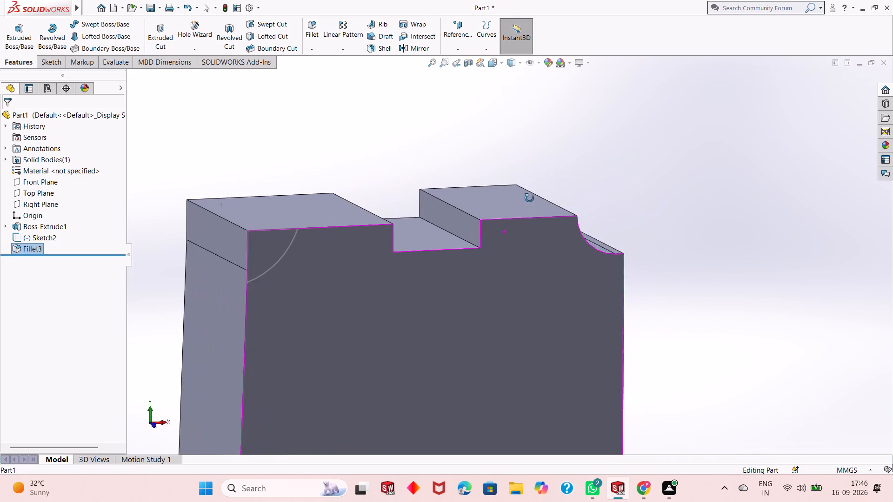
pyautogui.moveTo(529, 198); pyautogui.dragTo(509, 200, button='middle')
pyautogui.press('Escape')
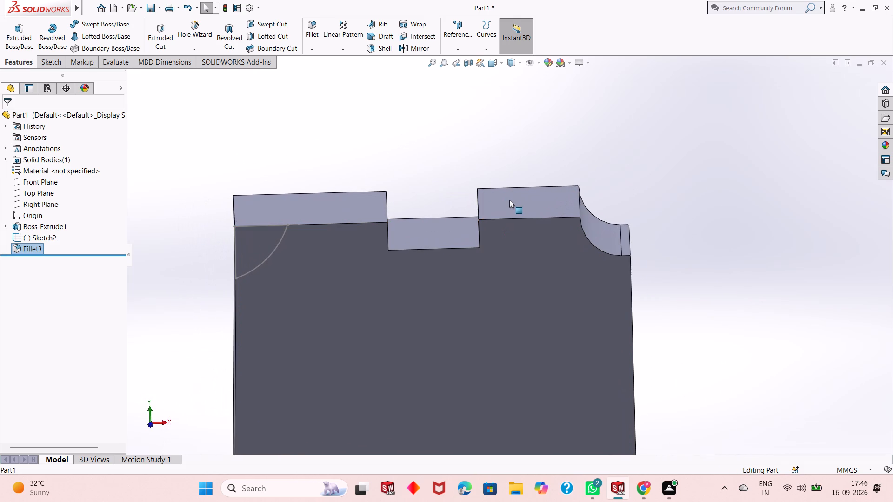
# Undo back to the base profile sketch, removing the face fillet, the corner arc sketch and the extrusion.
pyautogui.hotkey('ctrl', 'z')
pyautogui.hotkey('ctrl', 'z')
pyautogui.hotkey('ctrl', 'z')
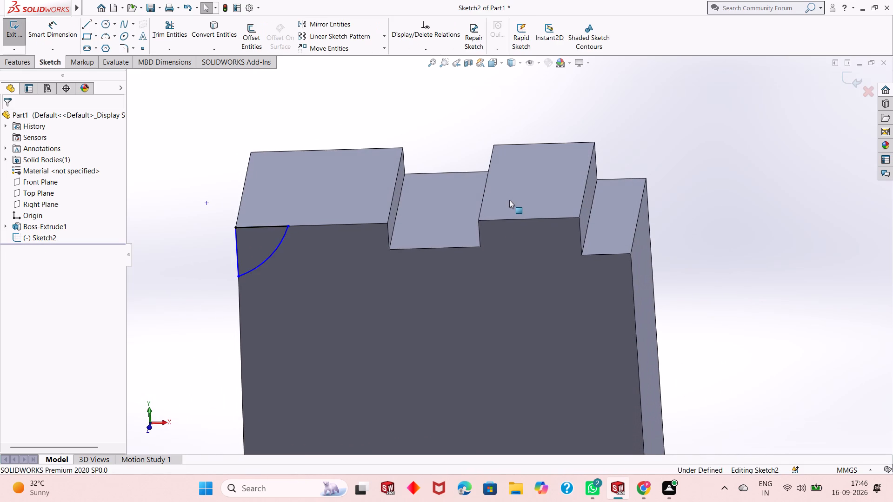
pyautogui.hotkey('ctrl', 'z')
pyautogui.hotkey('ctrl', 'z')
pyautogui.hotkey('ctrl', 'z')
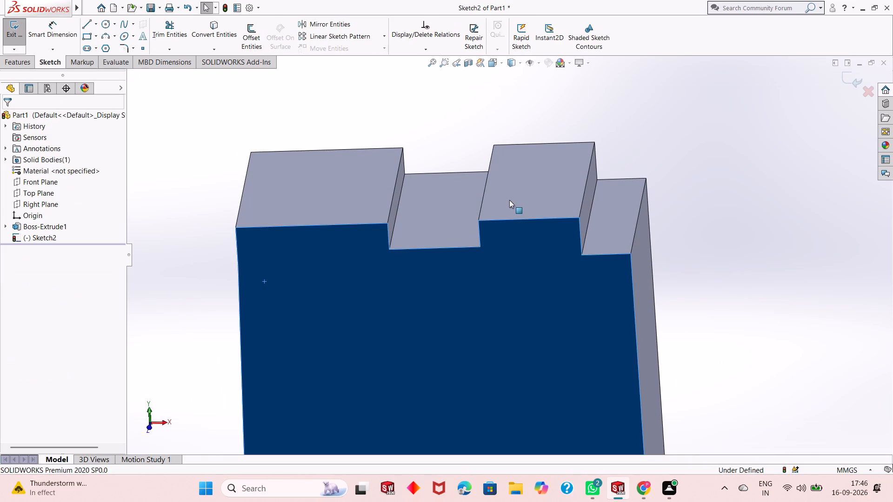
pyautogui.hotkey('ctrl', 'z')
pyautogui.hotkey('ctrl', 'z')
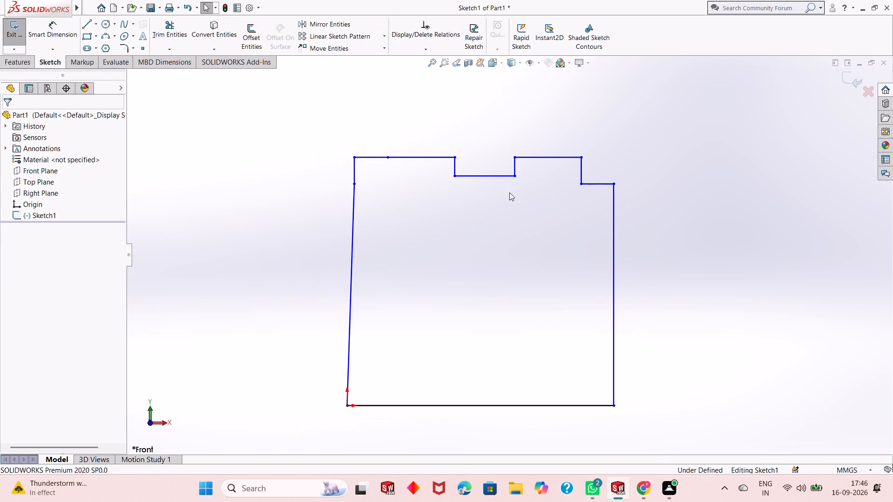
# Dimension the vertical height of the profile's long left edge and set it to 9267 mm.
pyautogui.click(55, 32)
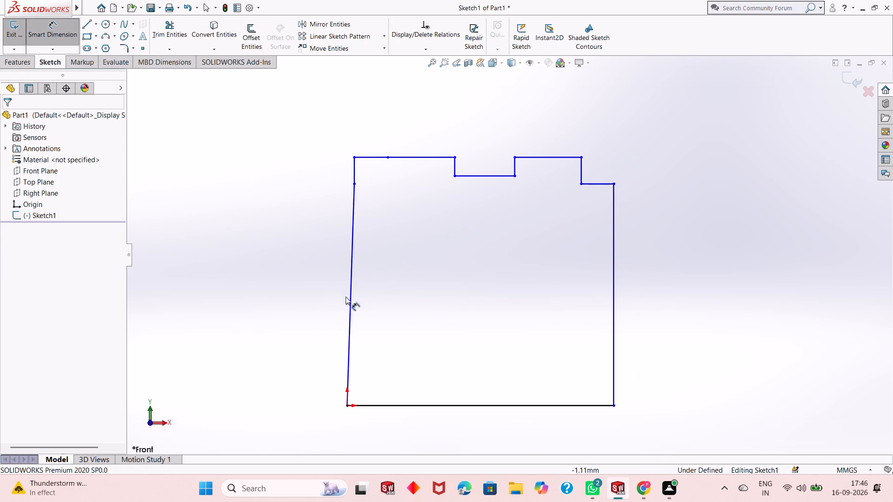
pyautogui.click(351, 301)
pyautogui.click(253, 308)
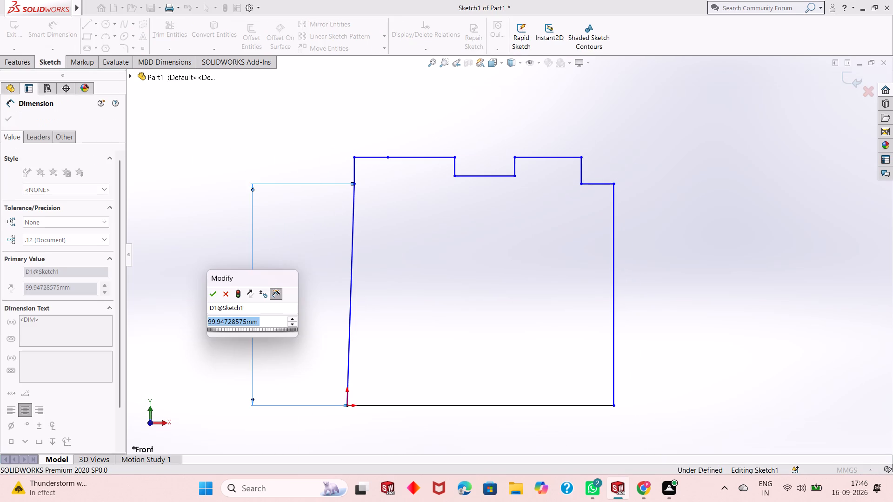
pyautogui.write('92')
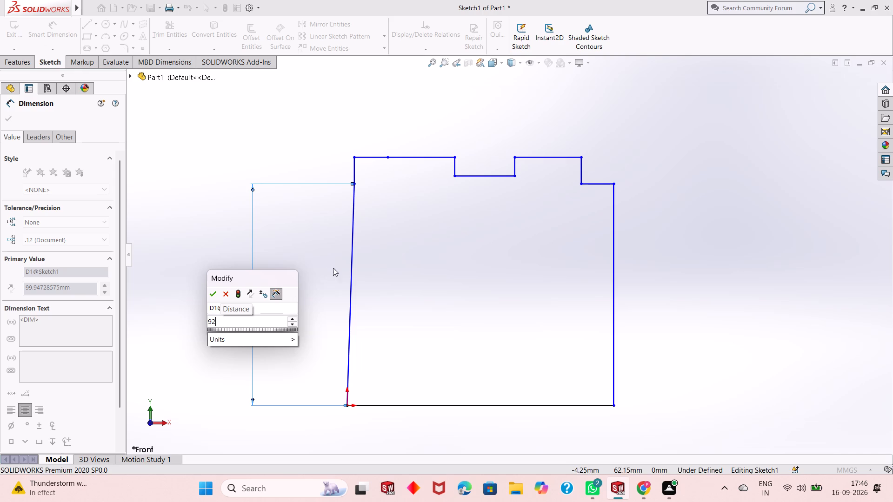
pyautogui.write('67')
pyautogui.press('Return')
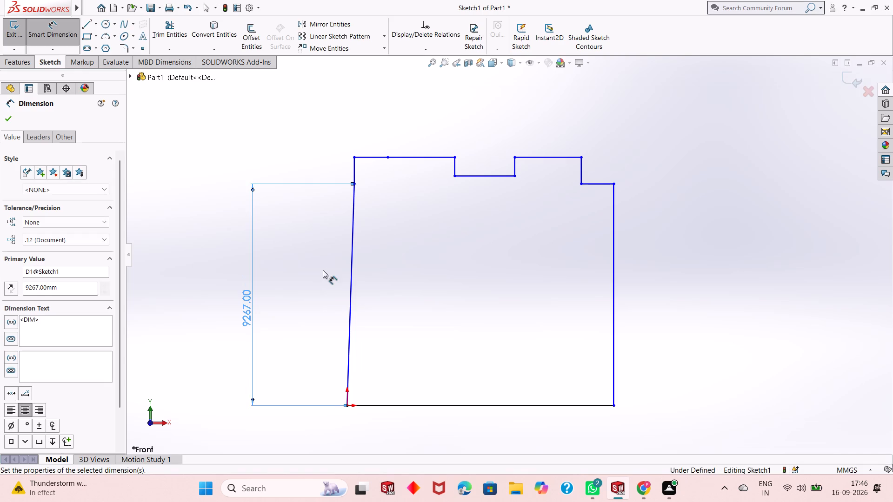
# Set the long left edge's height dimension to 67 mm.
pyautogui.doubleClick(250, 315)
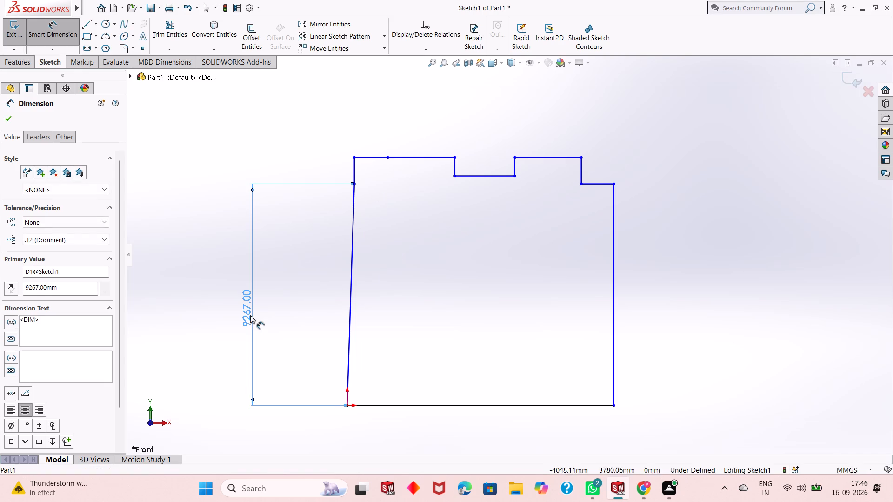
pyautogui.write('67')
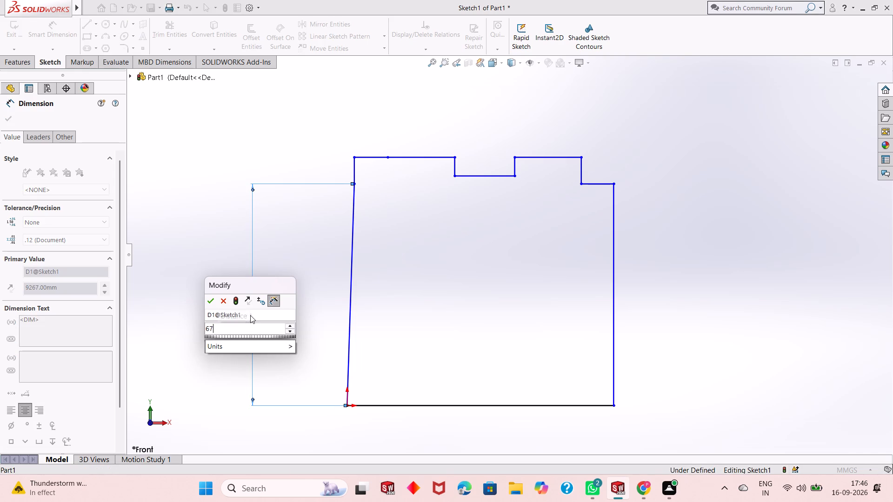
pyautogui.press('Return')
# Undo both value changes on the left edge's height dimension.
pyautogui.scroll(-4, 376, 427)
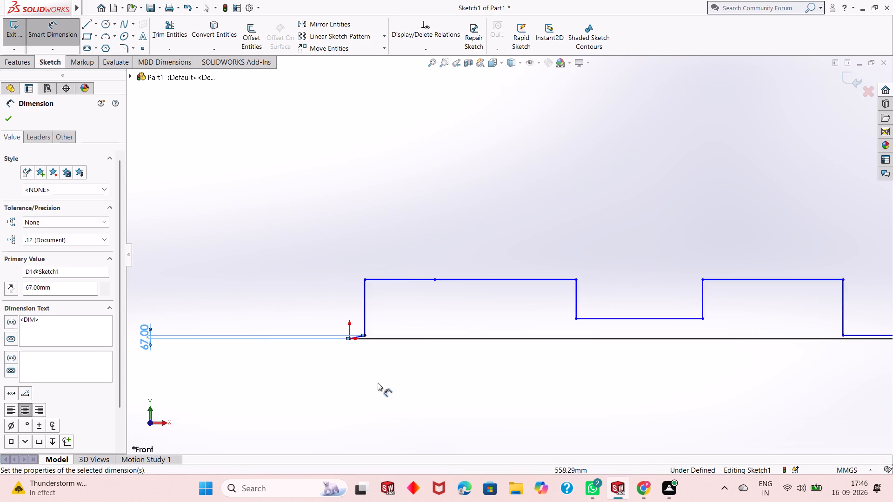
pyautogui.scroll(-1, 381, 370)
pyautogui.scroll(1, 384, 325)
pyautogui.scroll(-7, 396, 303)
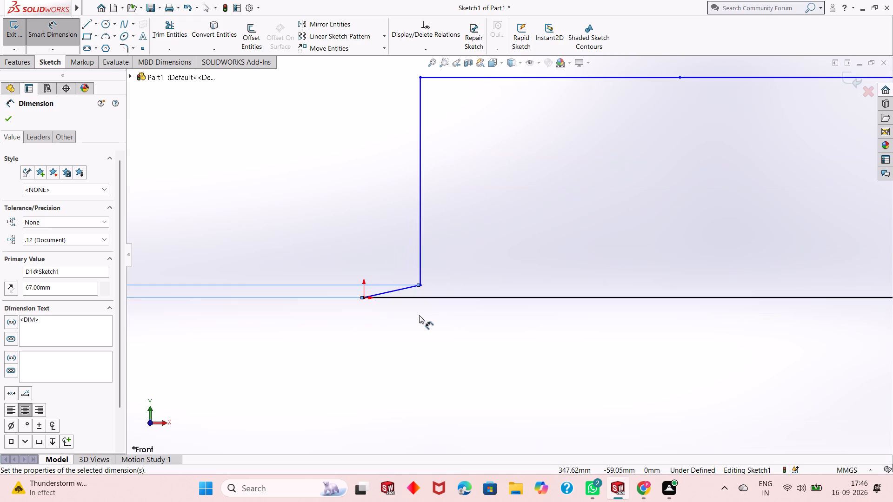
pyautogui.scroll(-4, 419, 309)
pyautogui.hotkey('ctrl', 'z')
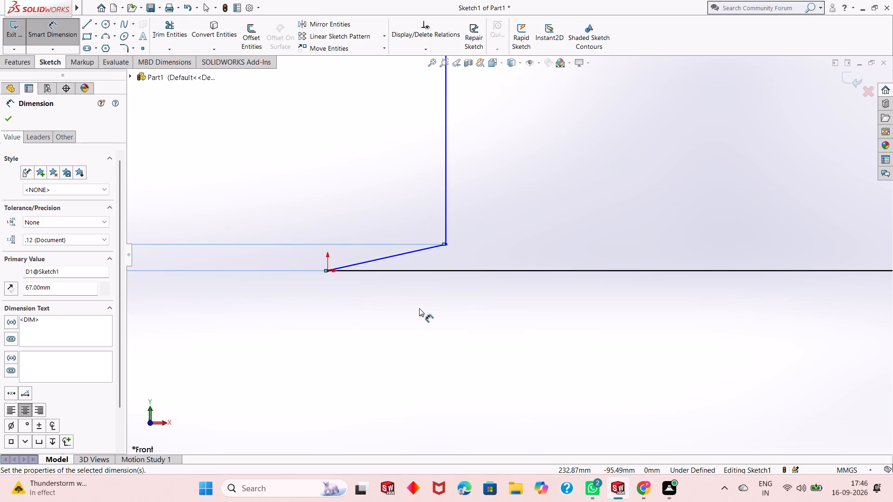
pyautogui.hotkey('ctrl', 'z')
# Move the left edge's height dimension closer to the profile.
pyautogui.scroll(6, 397, 317)
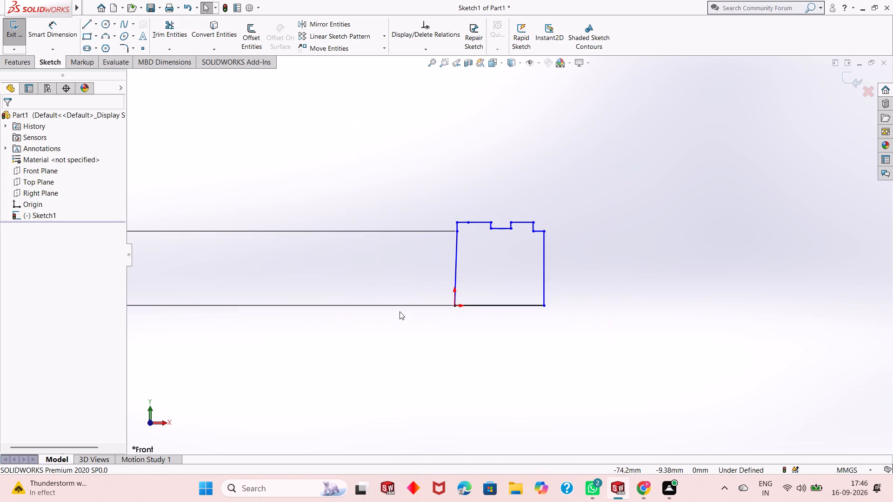
pyautogui.scroll(12, 400, 311)
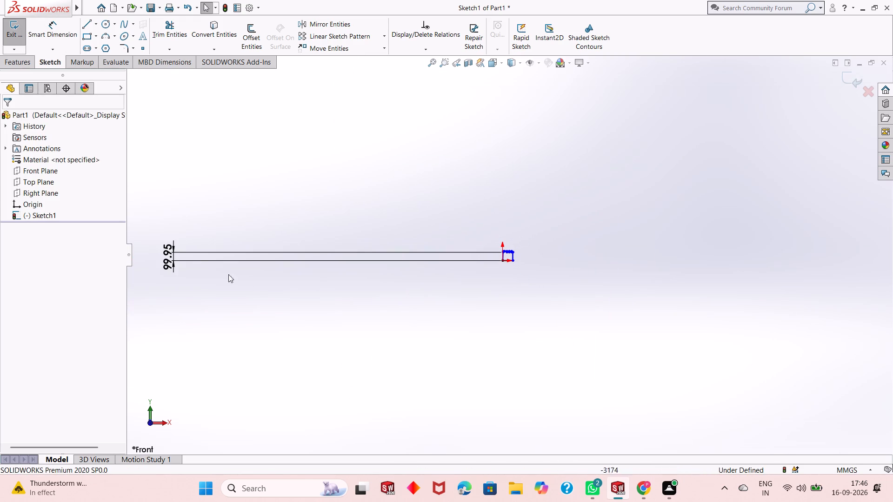
pyautogui.moveTo(165, 257); pyautogui.dragTo(434, 257)
pyautogui.scroll(-15, 519, 260)
pyautogui.scroll(-4, 454, 256)
pyautogui.scroll(2, 447, 249)
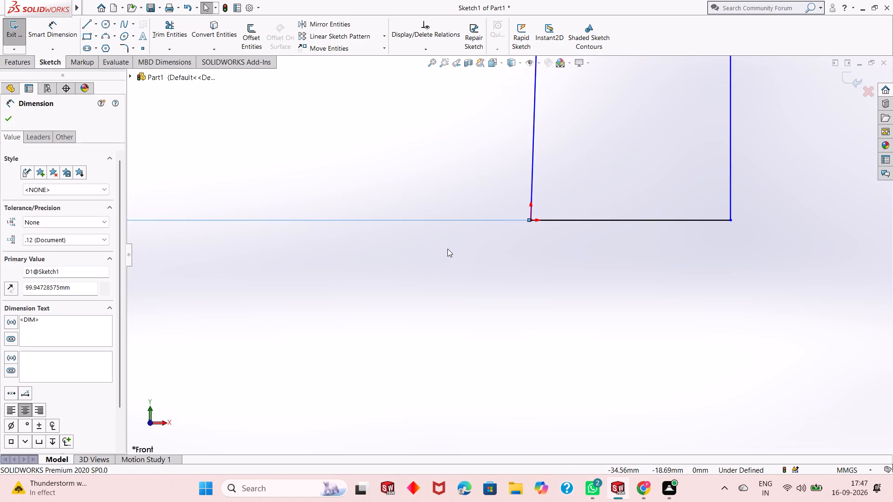
pyautogui.scroll(8, 447, 249)
pyautogui.scroll(-2, 519, 217)
pyautogui.scroll(3, 328, 256)
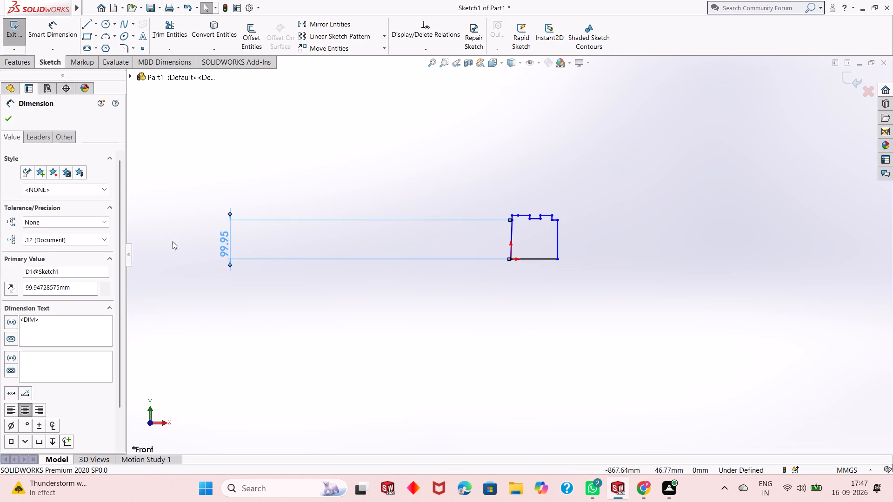
# Delete the short horizontal and vertical lines that form the profile's upper-left corner.
pyautogui.scroll(-5, 489, 215)
pyautogui.scroll(-3, 549, 227)
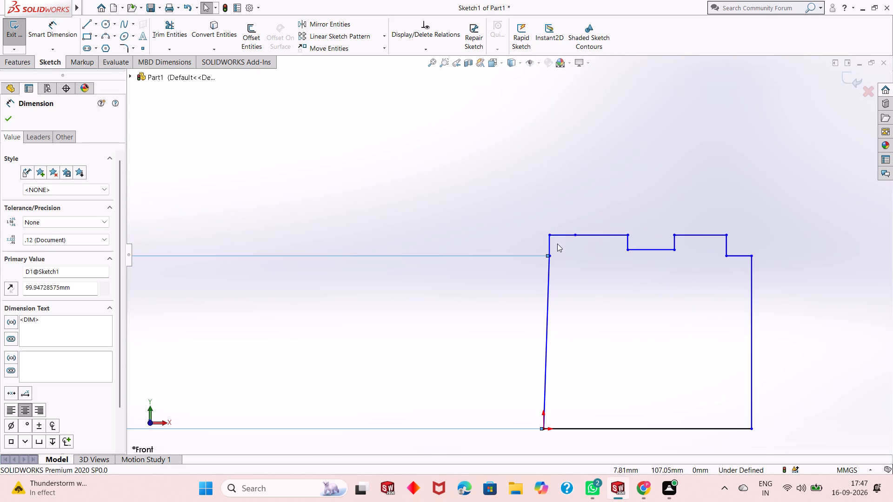
pyautogui.click(558, 235)
pyautogui.keyDown('ctrl'); pyautogui.click(550, 246); pyautogui.keyUp('ctrl')
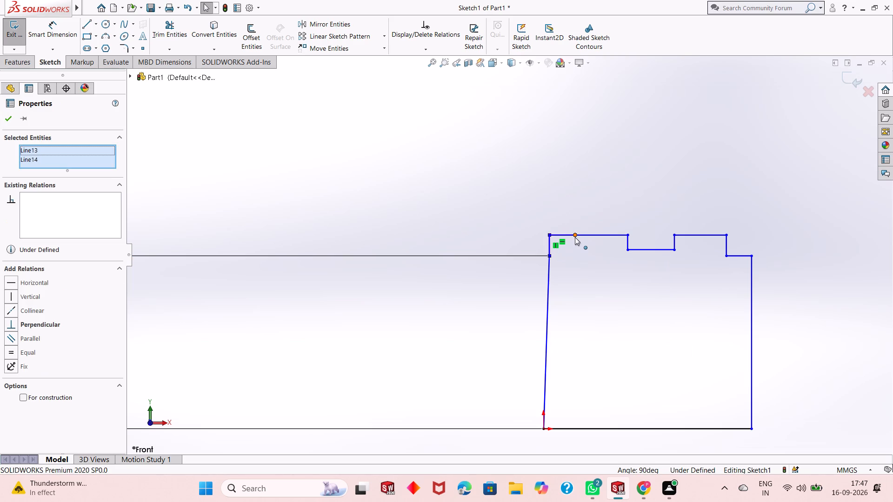
pyautogui.keyDown('ctrl'); pyautogui.click(566, 231); pyautogui.keyUp('ctrl')
pyautogui.press('Delete')
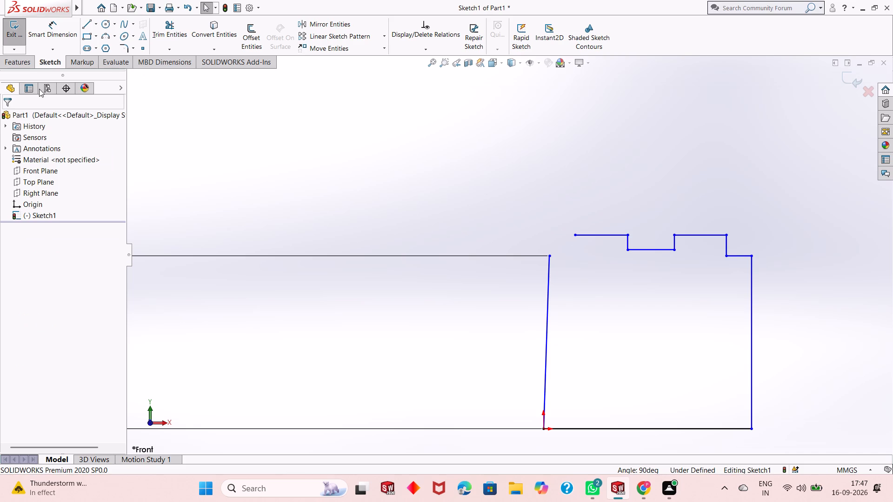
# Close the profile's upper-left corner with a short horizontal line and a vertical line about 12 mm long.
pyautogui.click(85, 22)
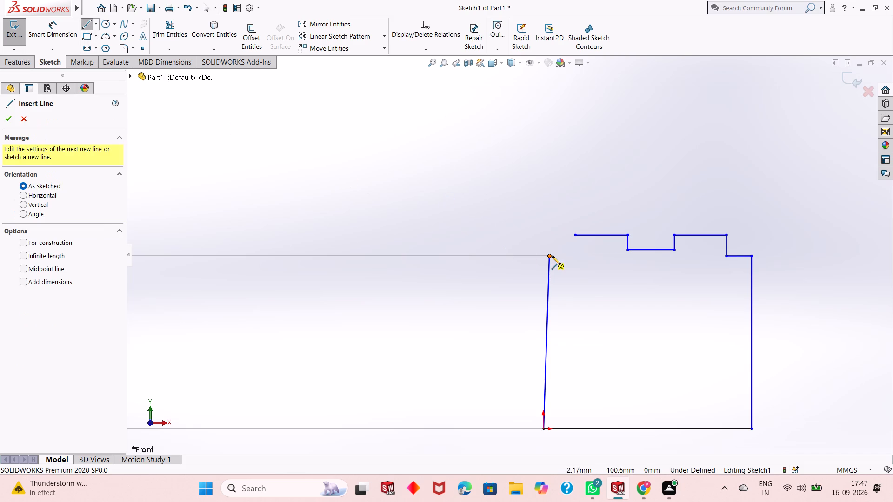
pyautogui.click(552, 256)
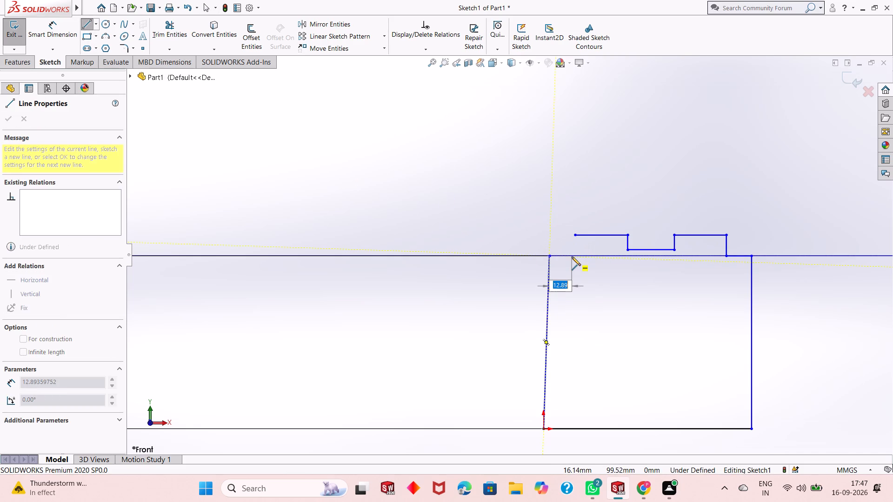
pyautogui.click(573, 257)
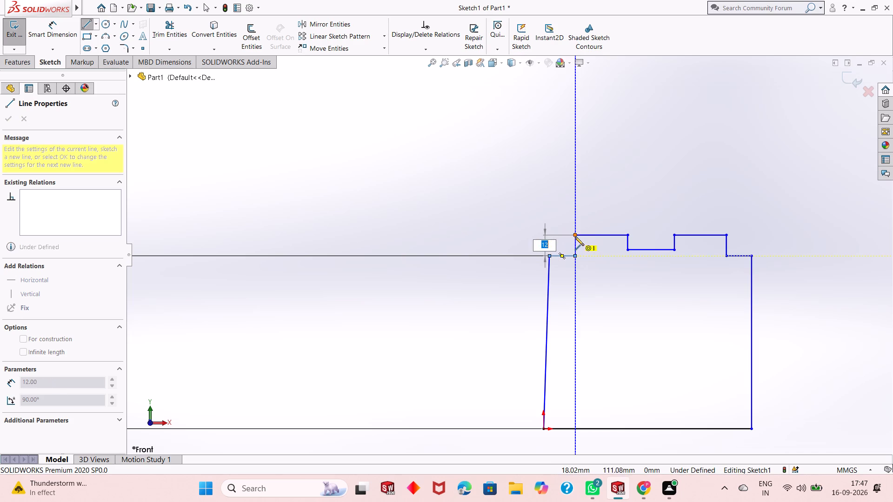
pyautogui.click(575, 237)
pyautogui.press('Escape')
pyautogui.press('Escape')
# Bring the left edge's height dimension next to the profile and set it to 67 mm.
pyautogui.scroll(8, 517, 301)
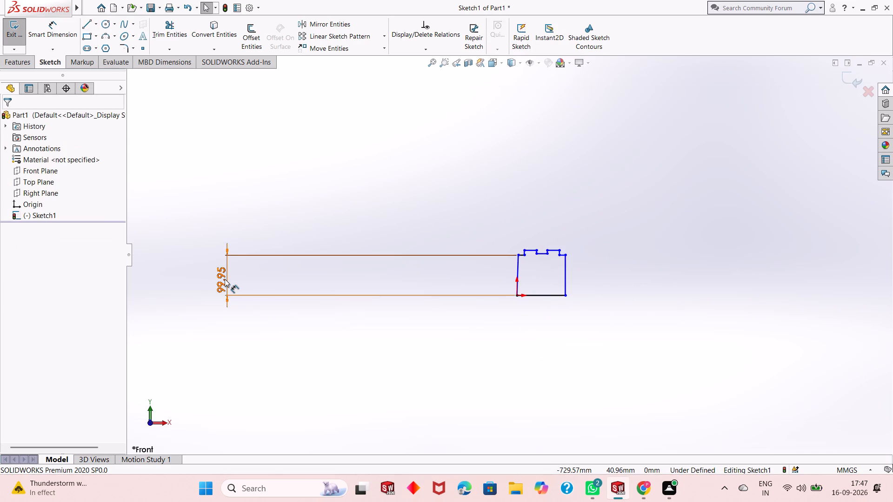
pyautogui.moveTo(225, 279); pyautogui.dragTo(480, 280)
pyautogui.scroll(-4, 516, 271)
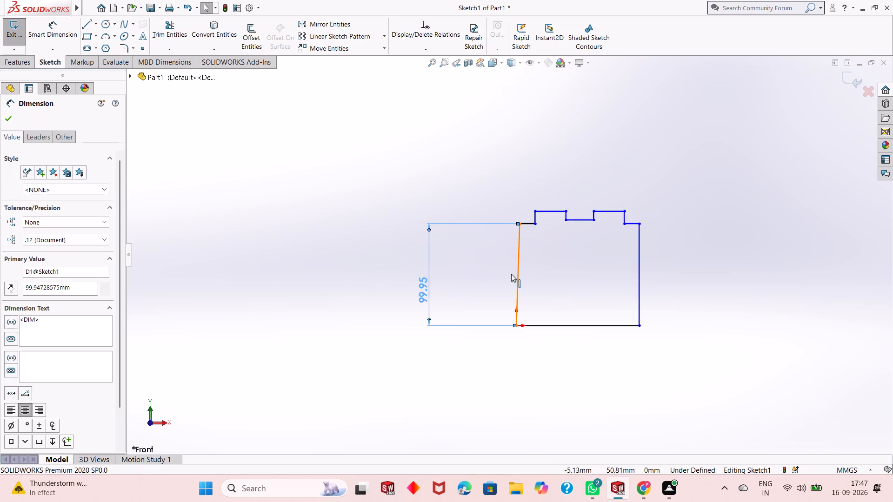
pyautogui.scroll(-5, 511, 274)
pyautogui.doubleClick(335, 297)
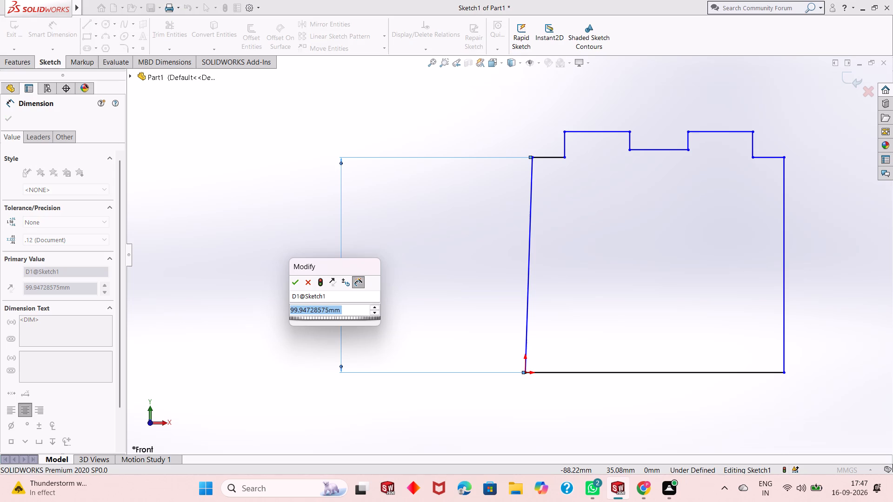
pyautogui.write('67')
pyautogui.press('Return')
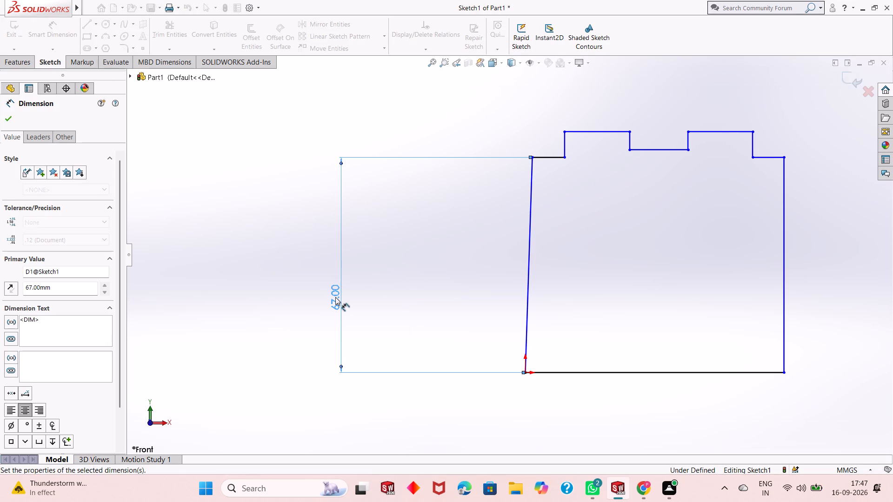
pyautogui.scroll(2, 447, 307)
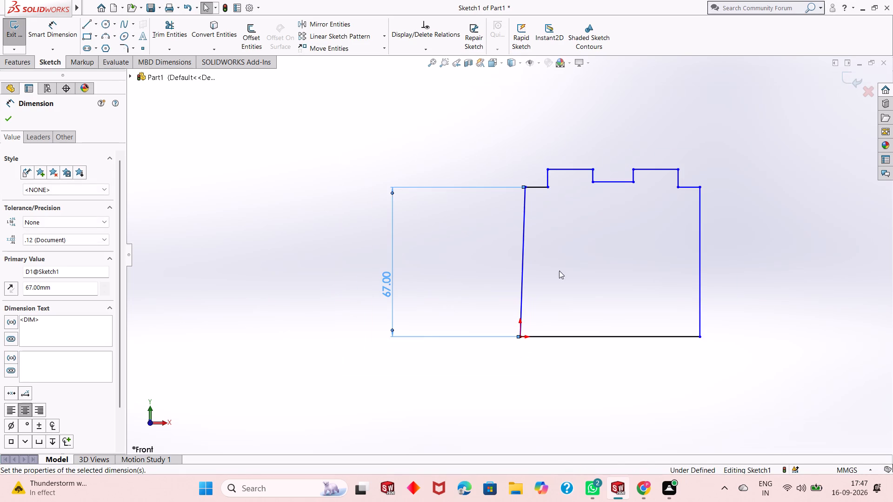
pyautogui.scroll(-4, 564, 226)
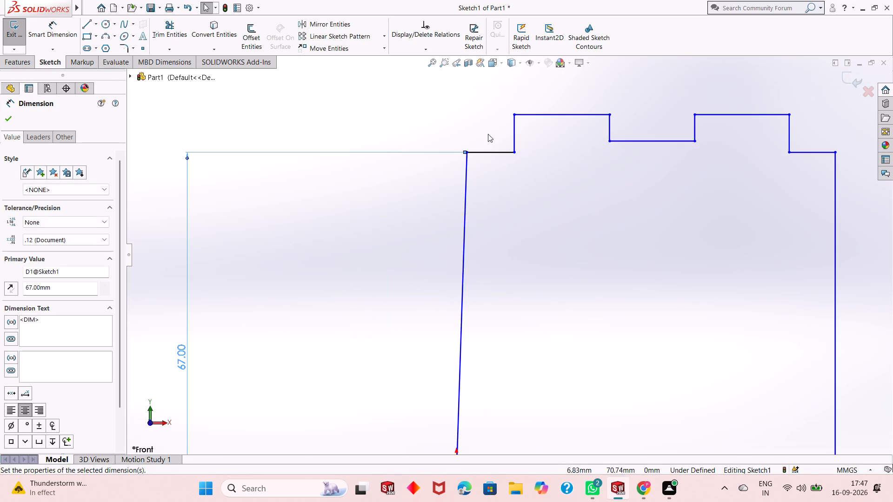
pyautogui.press('Escape')
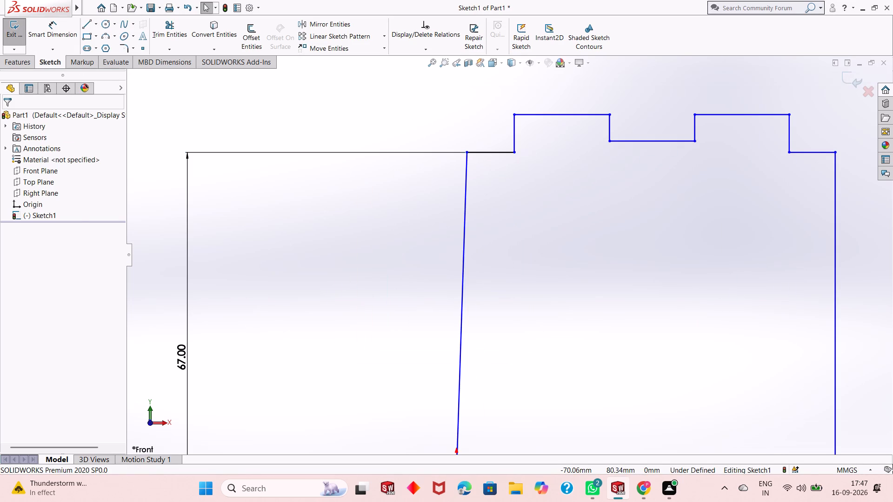
pyautogui.press('Escape')
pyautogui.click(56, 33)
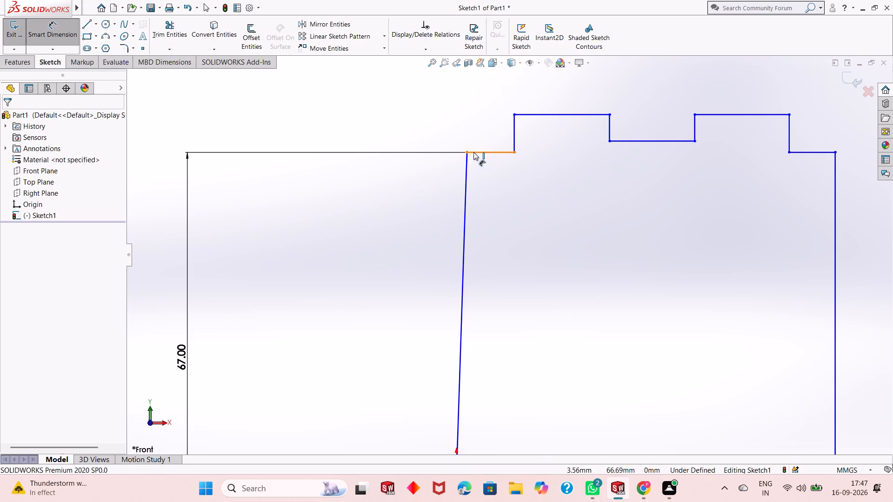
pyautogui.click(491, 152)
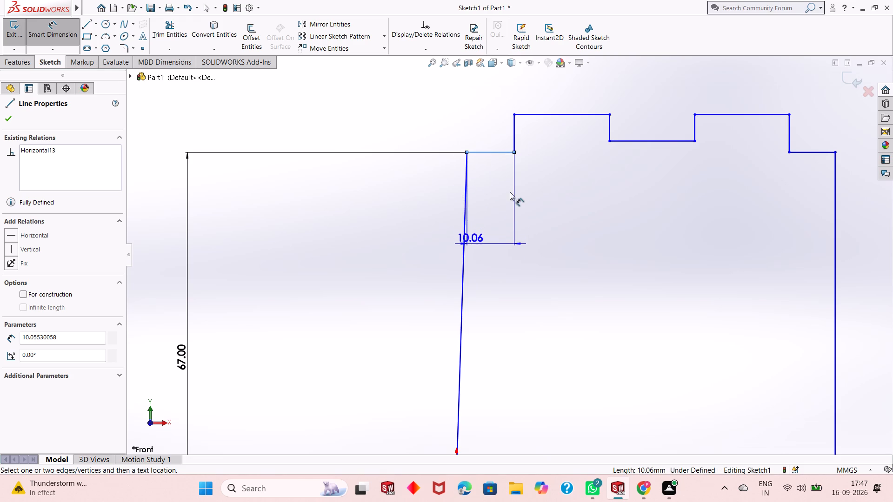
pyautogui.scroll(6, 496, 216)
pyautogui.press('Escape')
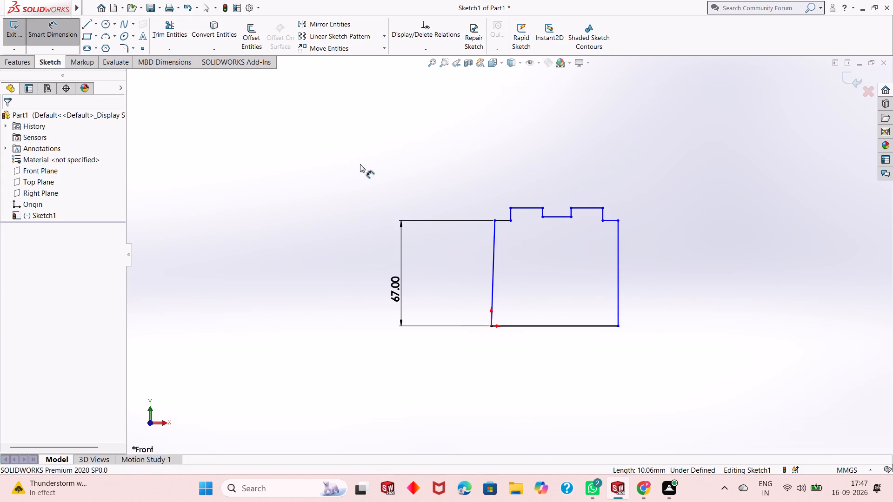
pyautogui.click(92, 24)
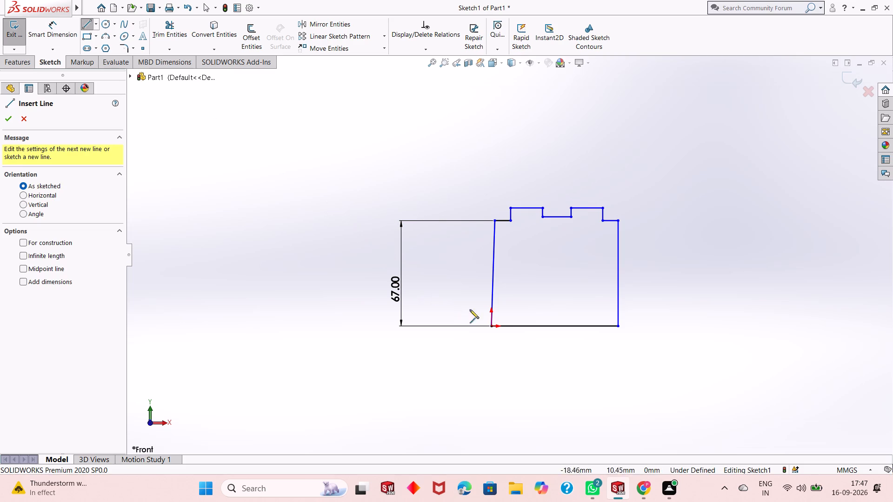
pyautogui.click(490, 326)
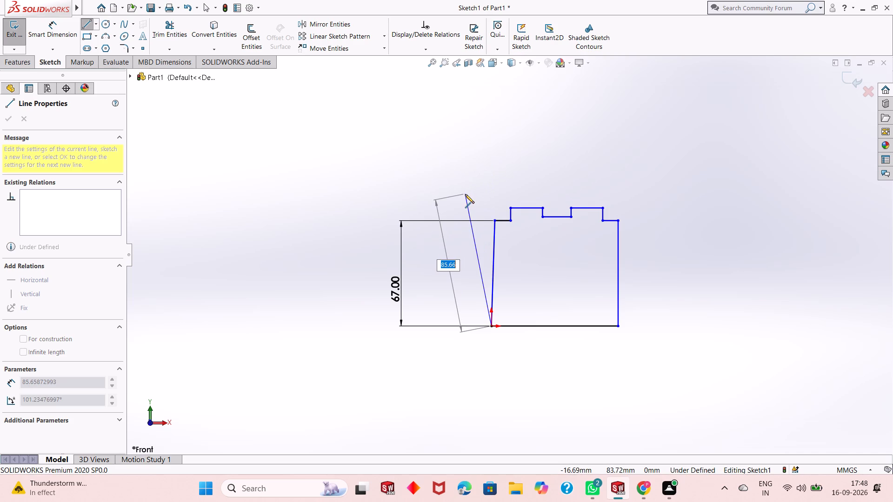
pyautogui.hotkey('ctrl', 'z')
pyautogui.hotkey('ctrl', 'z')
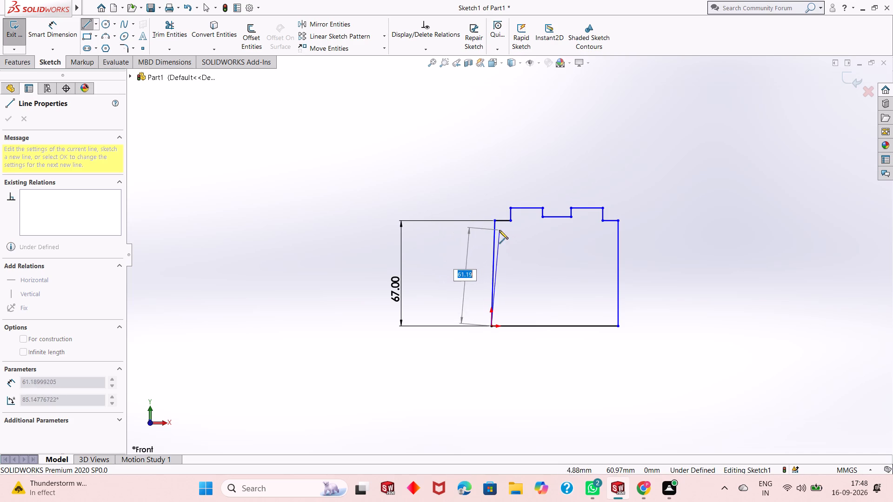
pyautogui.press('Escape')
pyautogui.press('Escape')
# Replace the slanted left edge with a vertical line about 67 mm long starting at the origin.
pyautogui.scroll(-2, 502, 294)
pyautogui.click(489, 276)
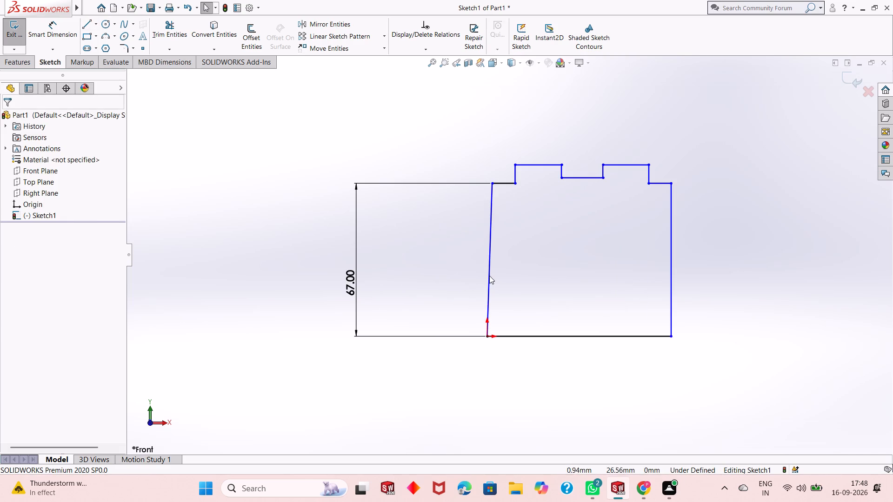
pyautogui.press('BackSpace')
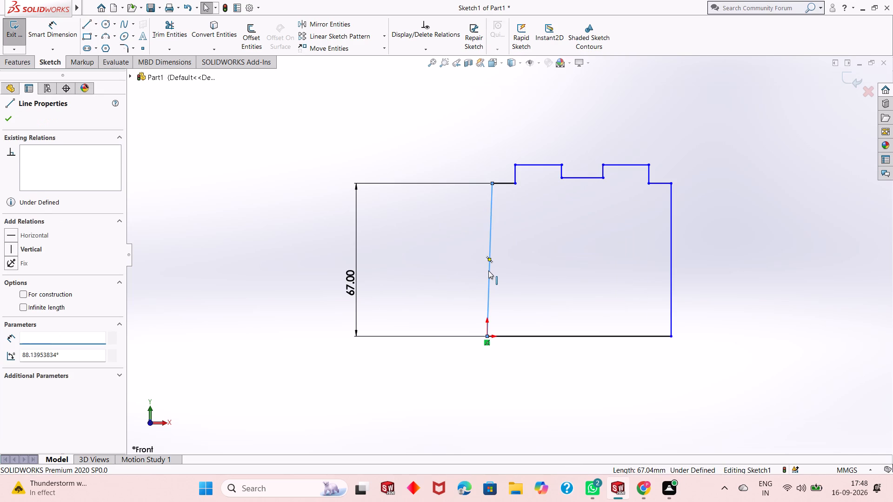
pyautogui.press('Delete')
pyautogui.press('l')
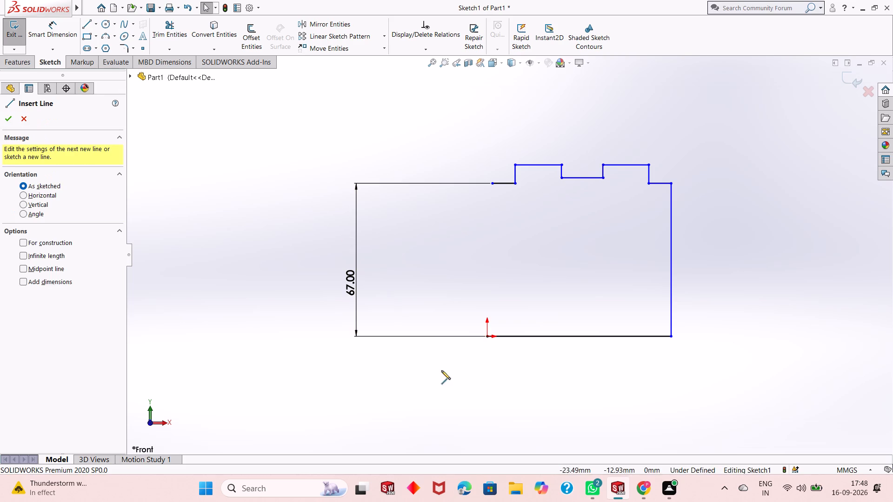
pyautogui.click(486, 337)
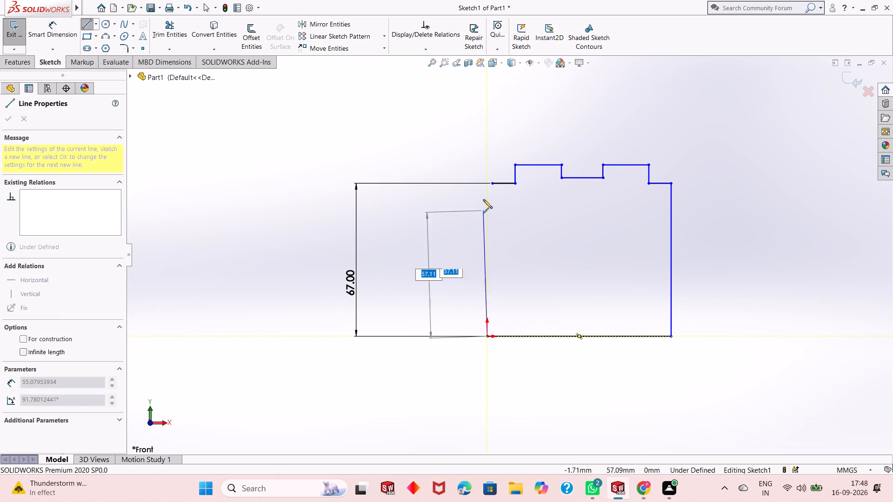
pyautogui.click(487, 182)
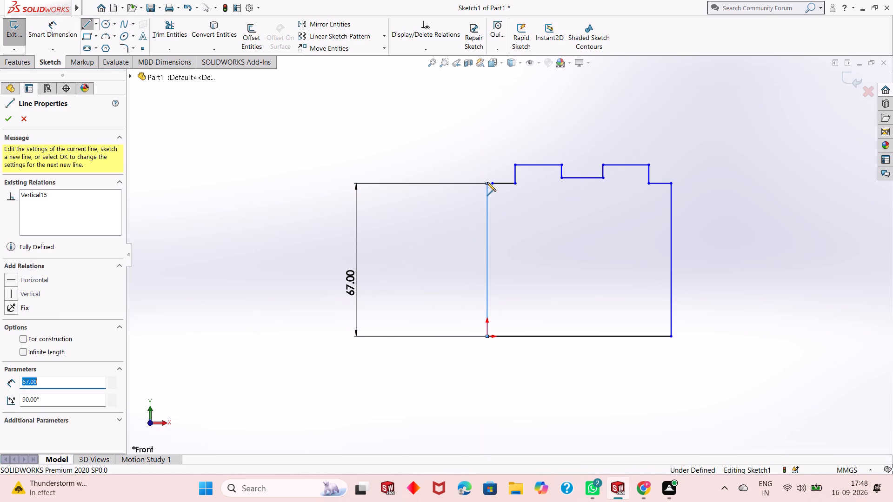
pyautogui.press('Escape')
# Replace the upper-left corner's two short lines with a horizontal line about 12 mm and a vertical line about 8 mm, starting from the left edge's top end.
pyautogui.click(505, 183)
pyautogui.keyDown('ctrl'); pyautogui.click(514, 177); pyautogui.keyUp('ctrl')
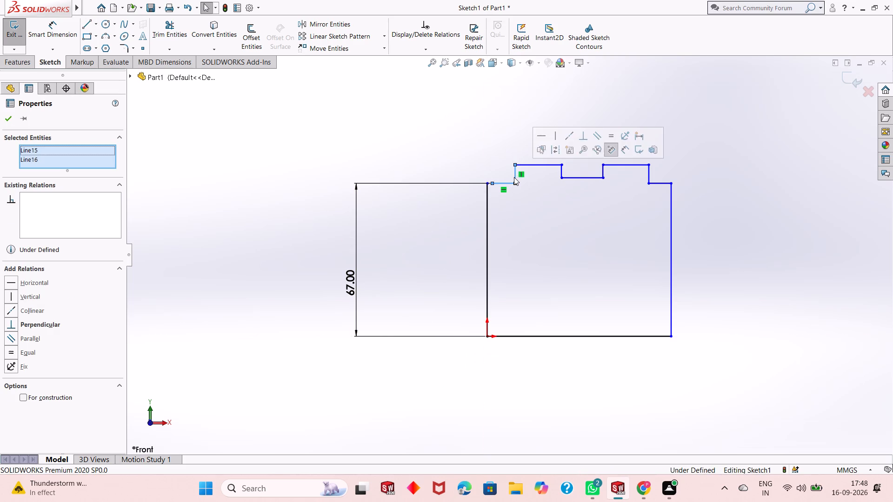
pyautogui.press('Delete')
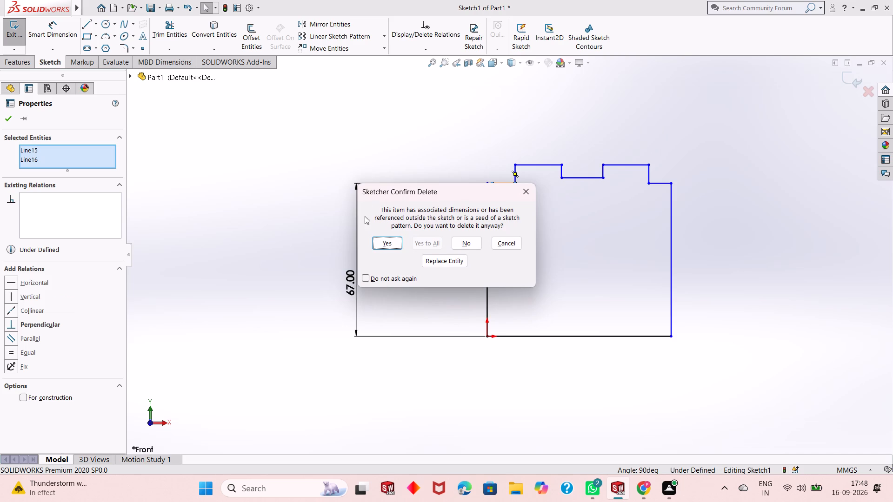
pyautogui.click(387, 240)
pyautogui.press('l')
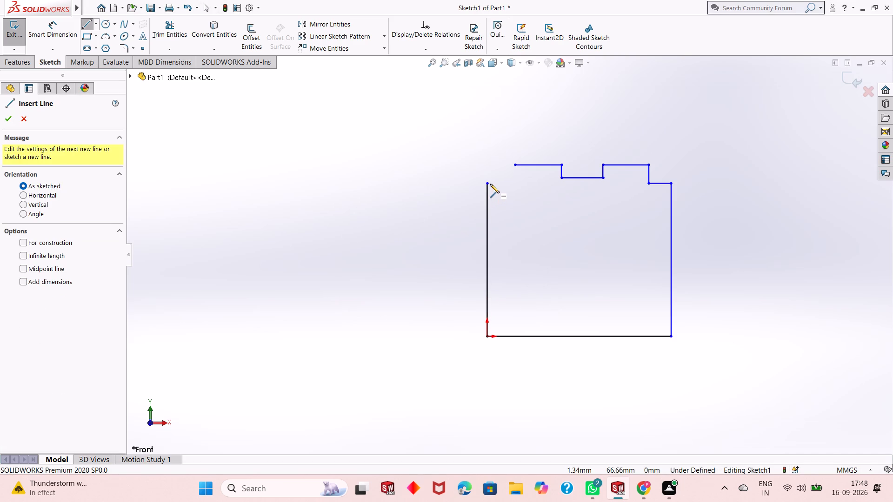
pyautogui.click(488, 183)
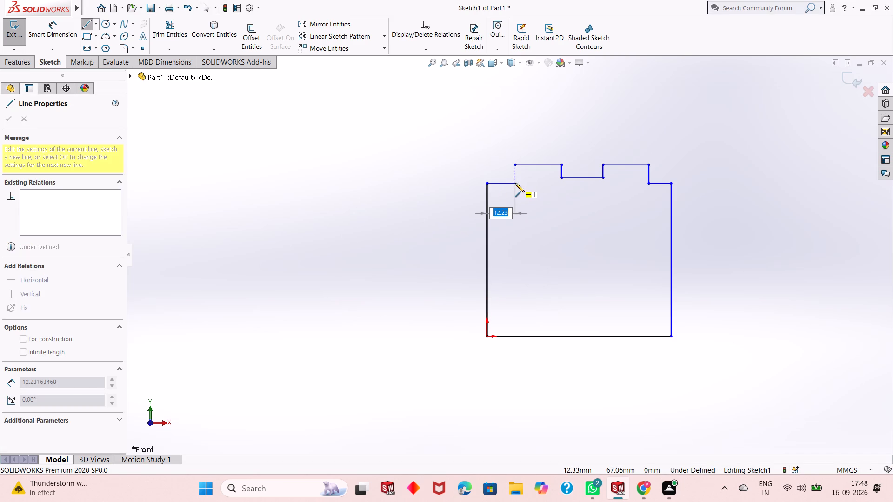
pyautogui.click(515, 183)
pyautogui.click(515, 166)
pyautogui.press('Escape')
pyautogui.press('Escape')
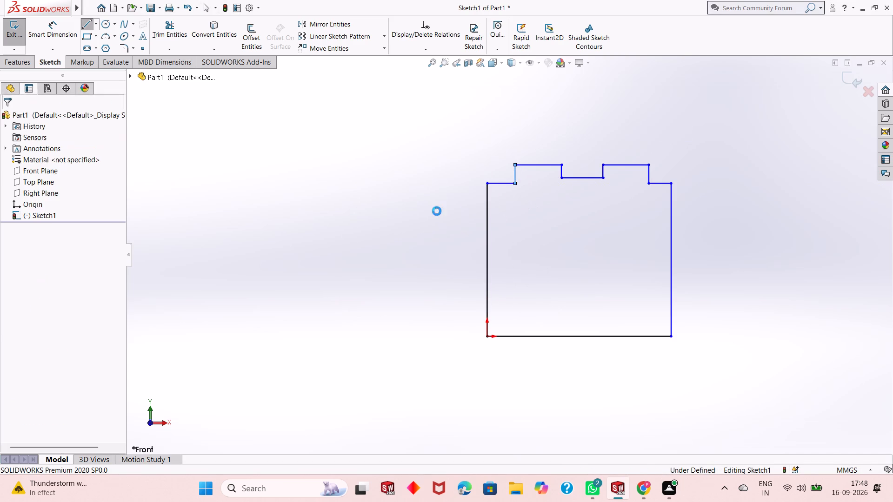
pyautogui.press('Escape')
pyautogui.press('Escape')
# Dimension the vertical left edge at 67 mm, placing the dimension outside the profile.
pyautogui.click(48, 32)
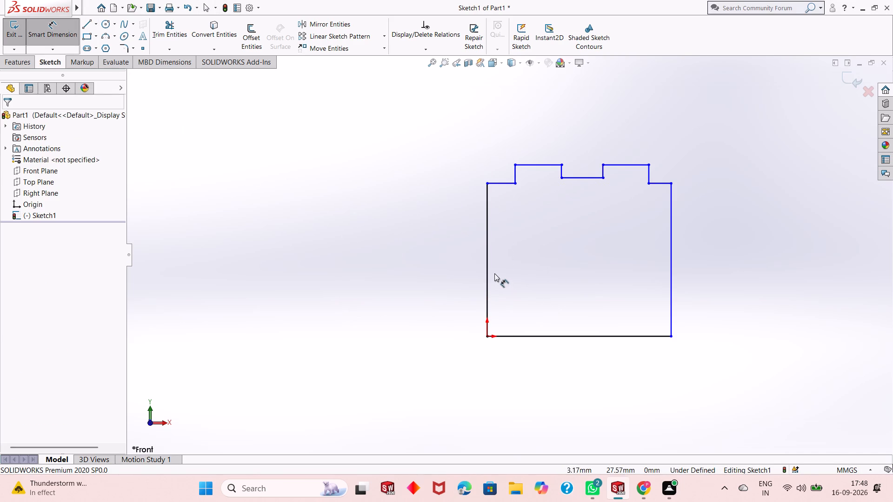
pyautogui.click(488, 268)
pyautogui.click(391, 296)
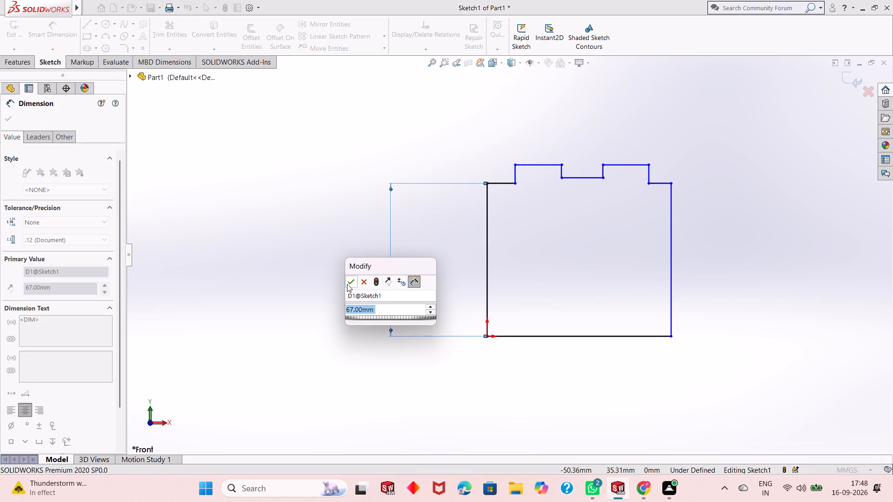
pyautogui.click(347, 284)
# Dimension the short horizontal line at the upper-left corner and set its length to 25 mm.
pyautogui.click(495, 180)
pyautogui.click(498, 183)
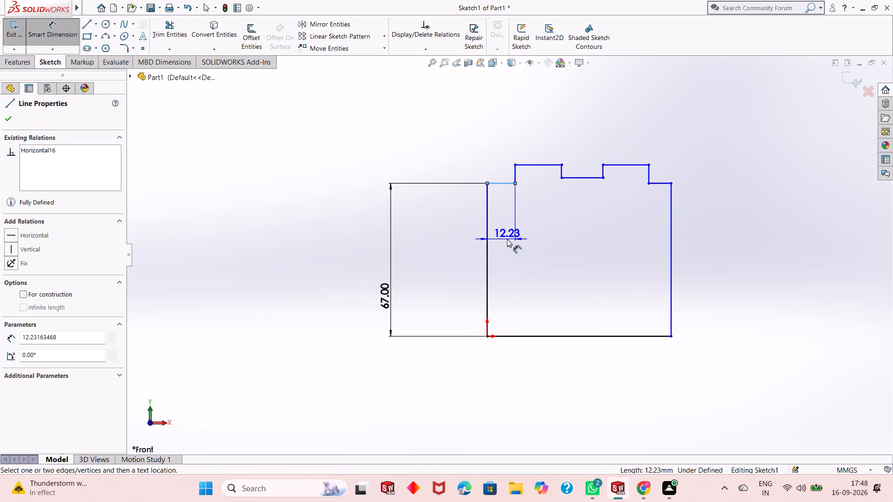
pyautogui.click(507, 239)
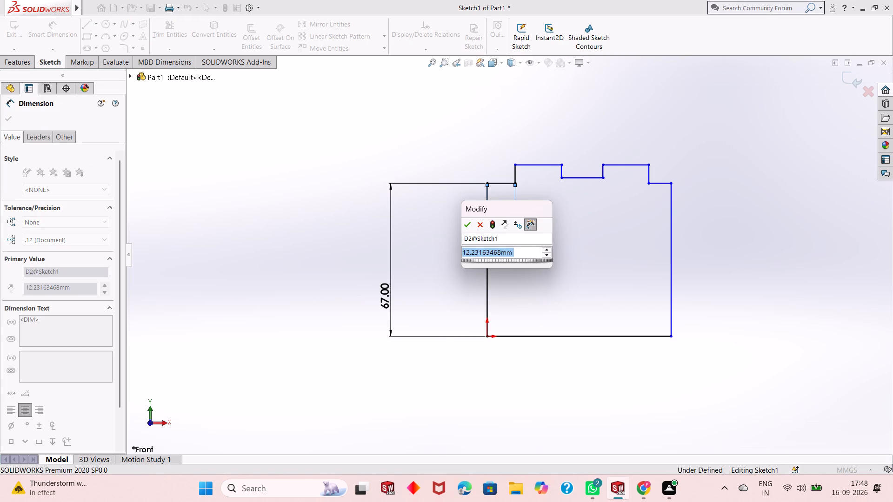
pyautogui.write('25')
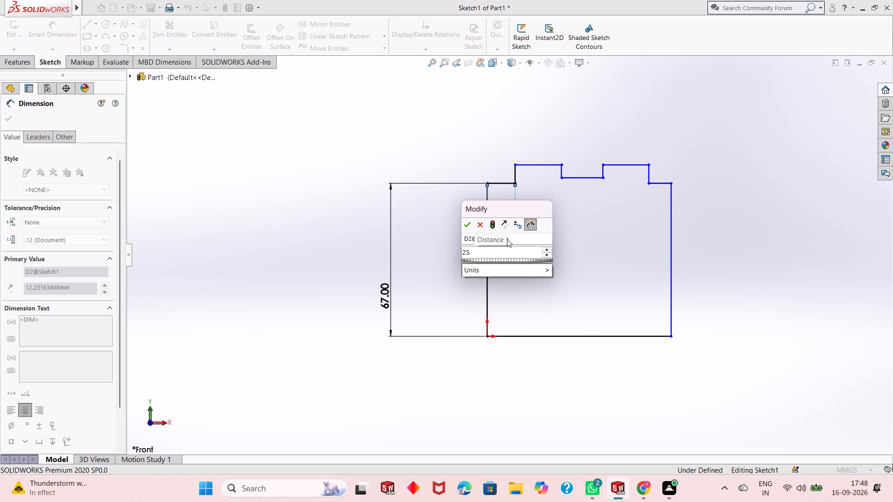
pyautogui.press('Return')
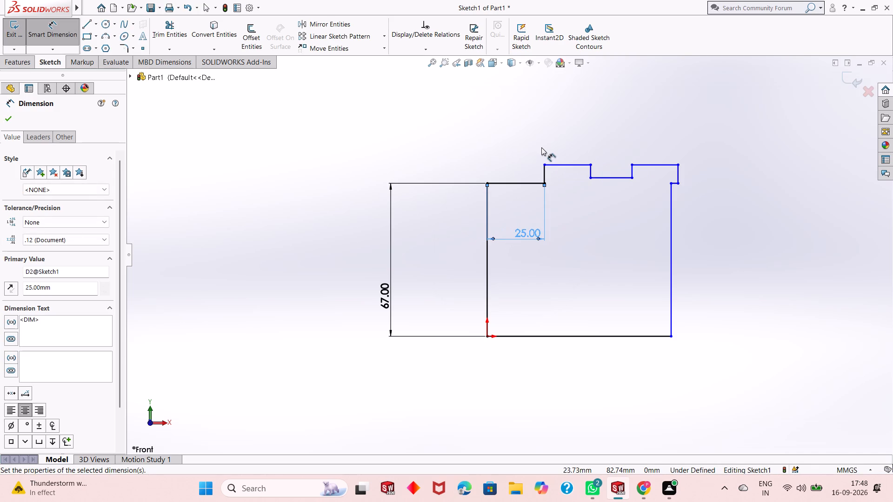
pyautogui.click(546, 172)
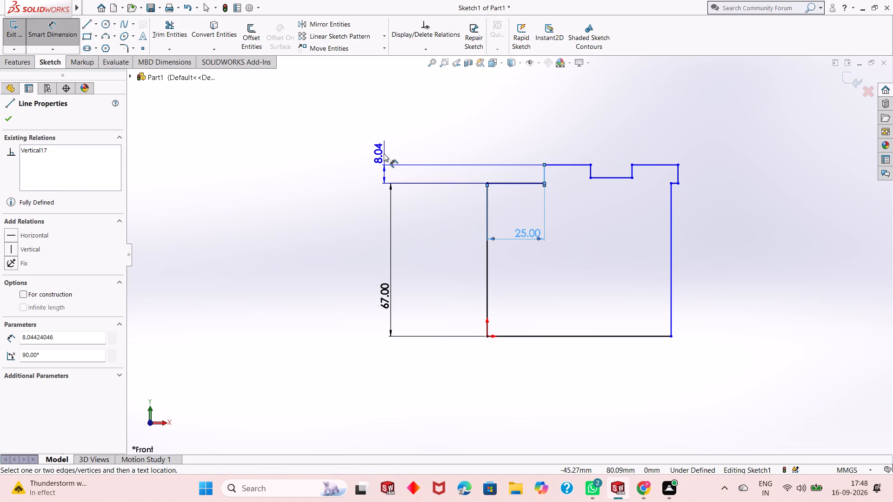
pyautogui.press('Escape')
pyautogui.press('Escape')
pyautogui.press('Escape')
# Set the upper-left horizontal line's length dimension to 15 mm.
pyautogui.doubleClick(515, 233)
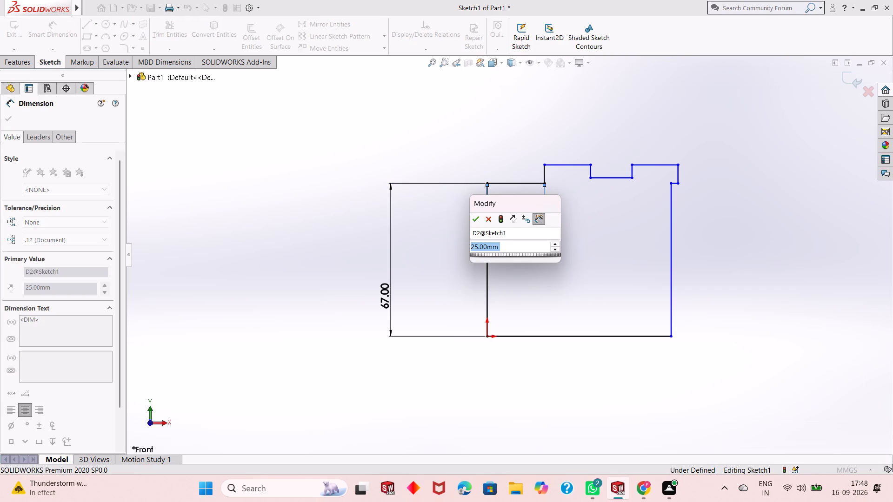
pyautogui.write('15')
pyautogui.press('Return')
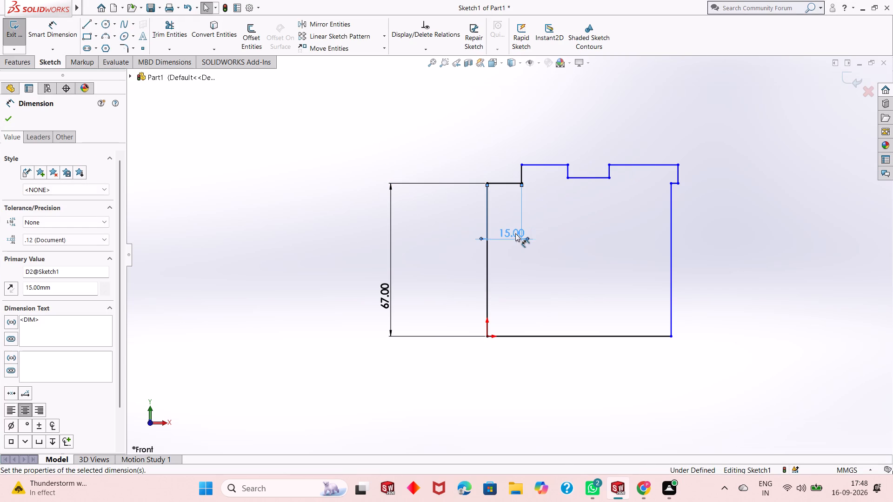
# Dimension the short vertical line of the upper-left step at 10 mm, placing the dimension outside the profile.
pyautogui.click(522, 170)
pyautogui.press('Escape')
pyautogui.press('Escape')
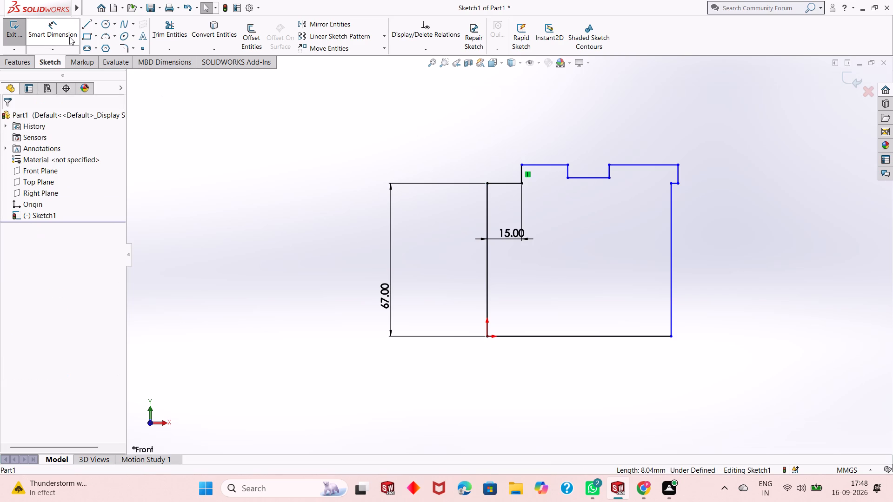
pyautogui.click(69, 37)
pyautogui.click(523, 168)
pyautogui.click(408, 186)
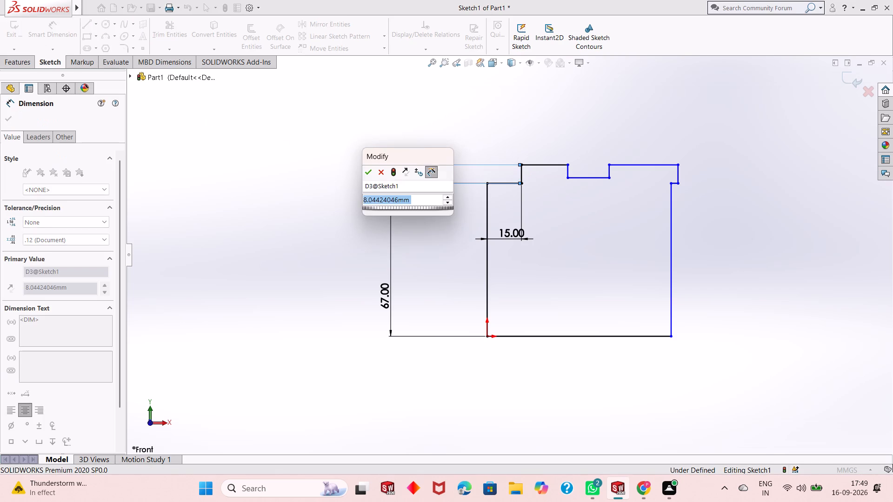
pyautogui.write('10')
pyautogui.press('Return')
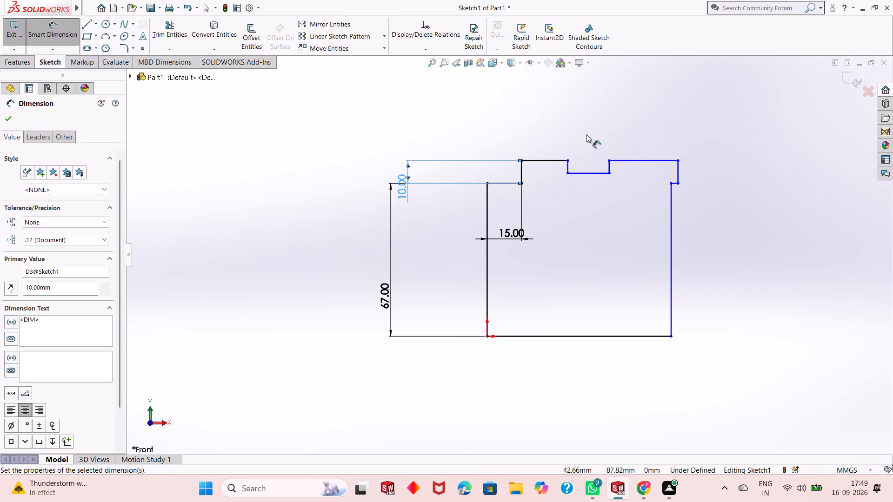
# Dimension the top horizontal line between the upper-left step and the notch at 41 mm, placing it inside the profile.
pyautogui.click(549, 159)
pyautogui.click(542, 251)
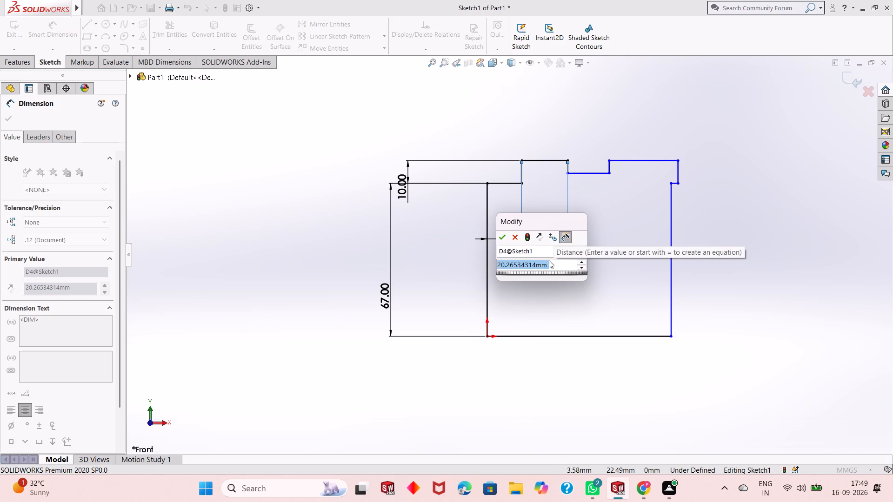
pyautogui.write('41')
pyautogui.press('Return')
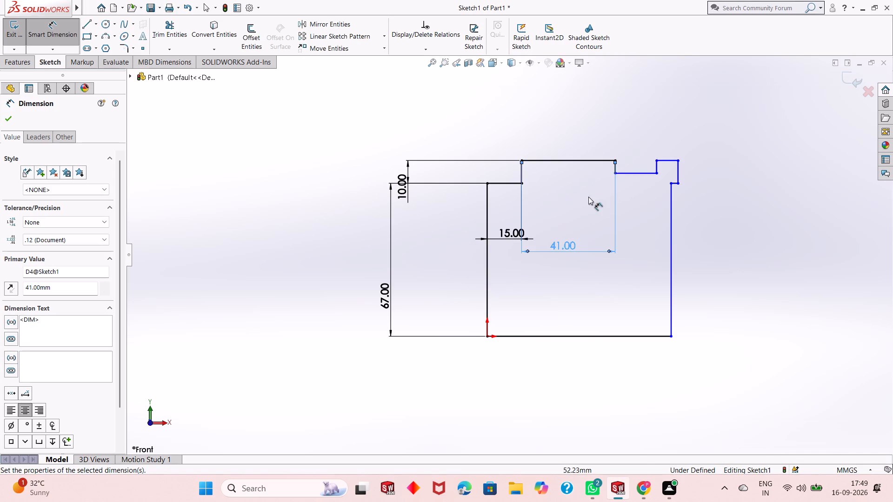
# Dimension the bottom line of the top notch at 38 mm, placing the dimension below it inside the profile.
pyautogui.scroll(-1, 567, 205)
pyautogui.scroll(2, 567, 205)
pyautogui.scroll(-2, 677, 192)
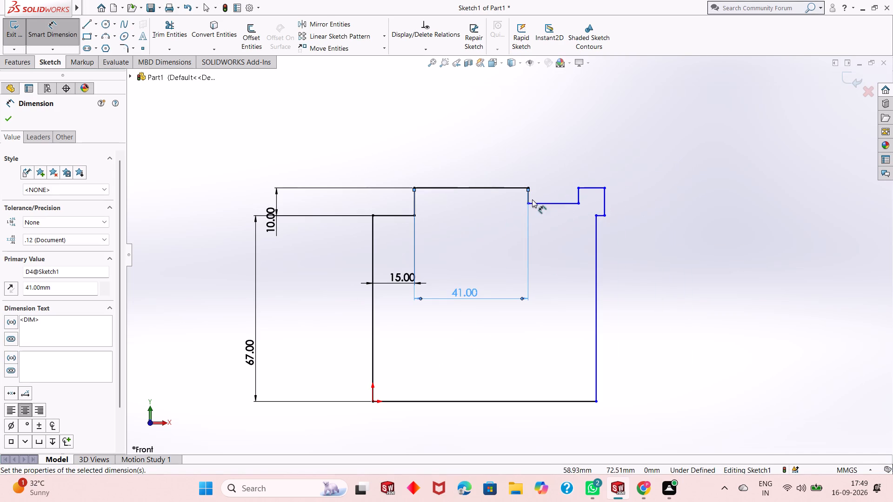
pyautogui.click(549, 201)
pyautogui.click(553, 271)
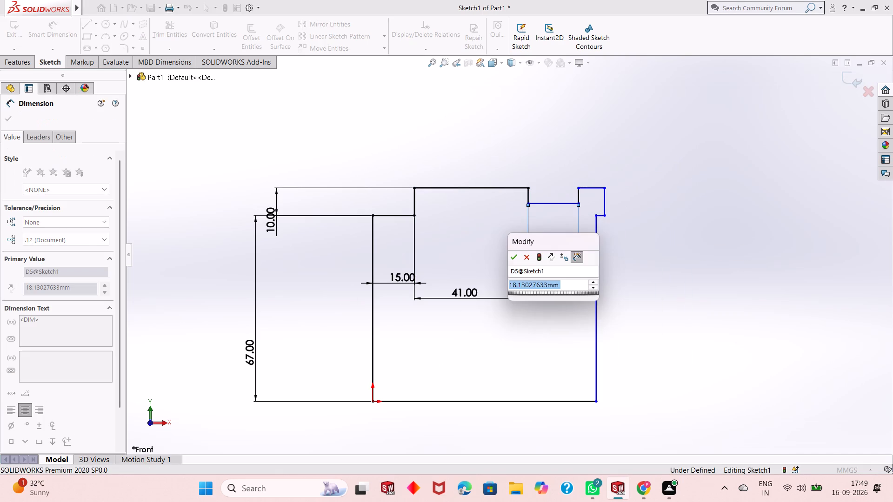
pyautogui.write('38')
pyautogui.press('Return')
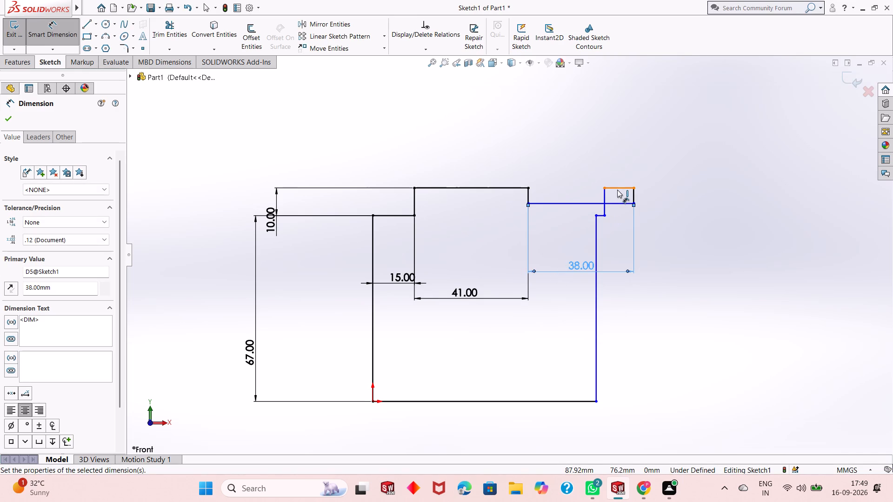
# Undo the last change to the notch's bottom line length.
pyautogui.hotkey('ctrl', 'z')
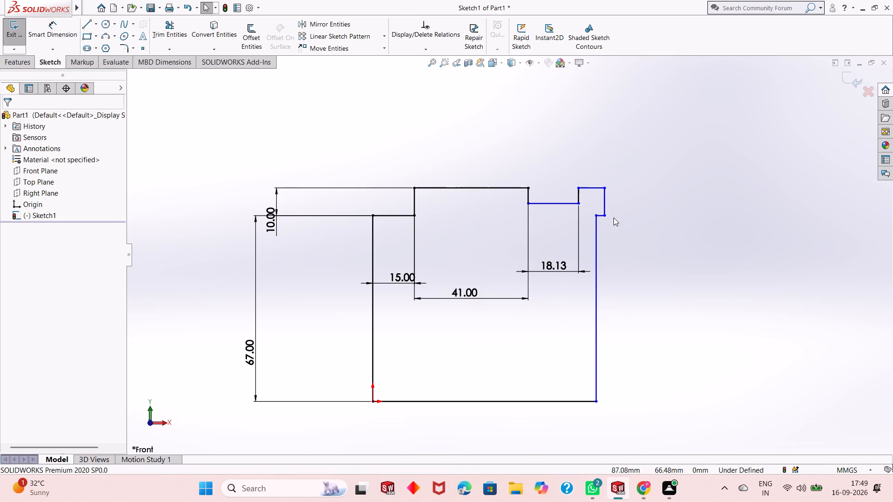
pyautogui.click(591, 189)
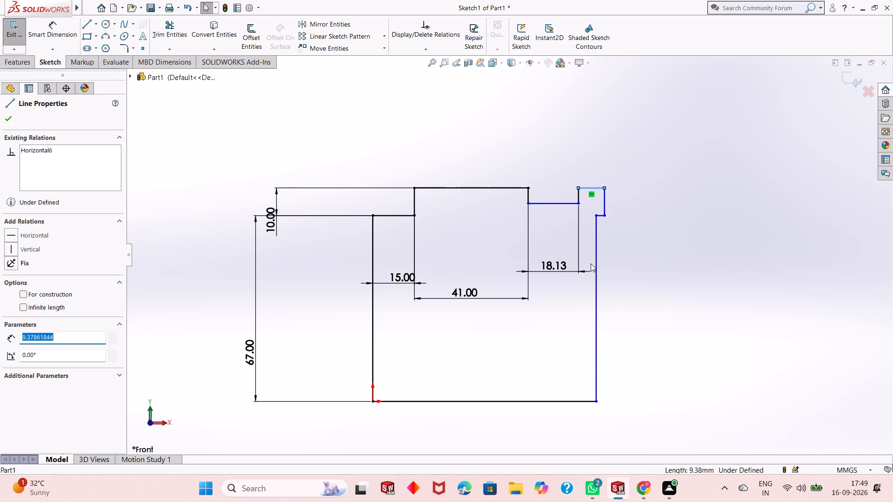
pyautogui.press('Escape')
# Dimension the profile's bottom edge at 150 mm, placing the dimension below the profile.
pyautogui.click(47, 28)
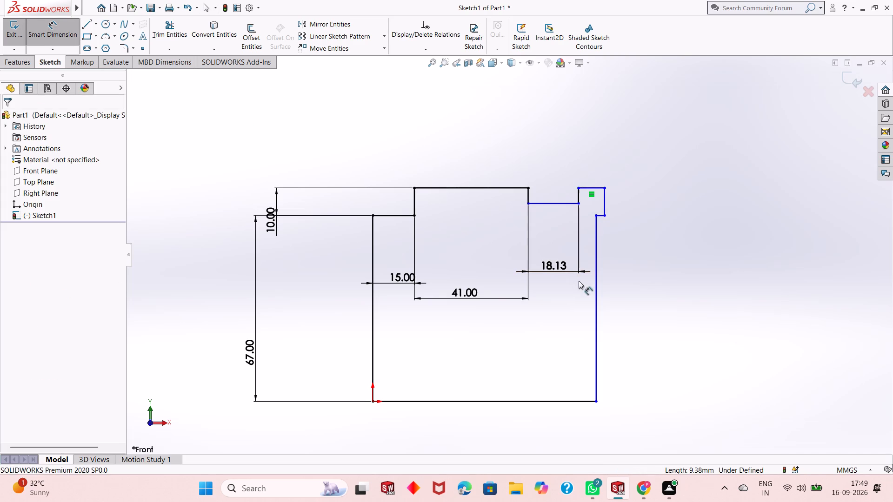
pyautogui.click(527, 402)
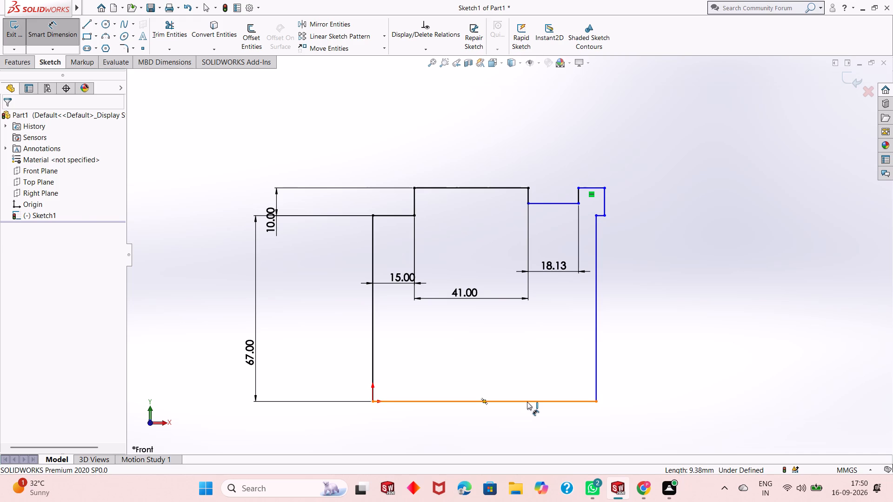
pyautogui.click(526, 431)
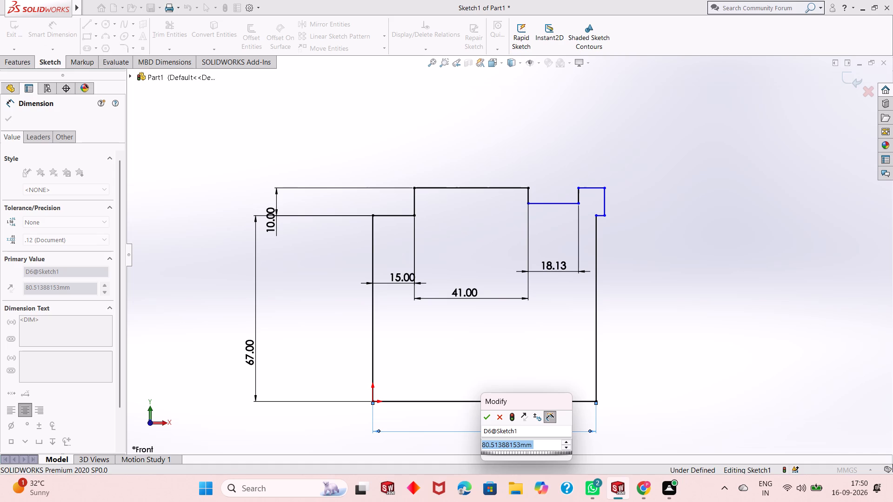
pyautogui.write('150')
pyautogui.press('Return')
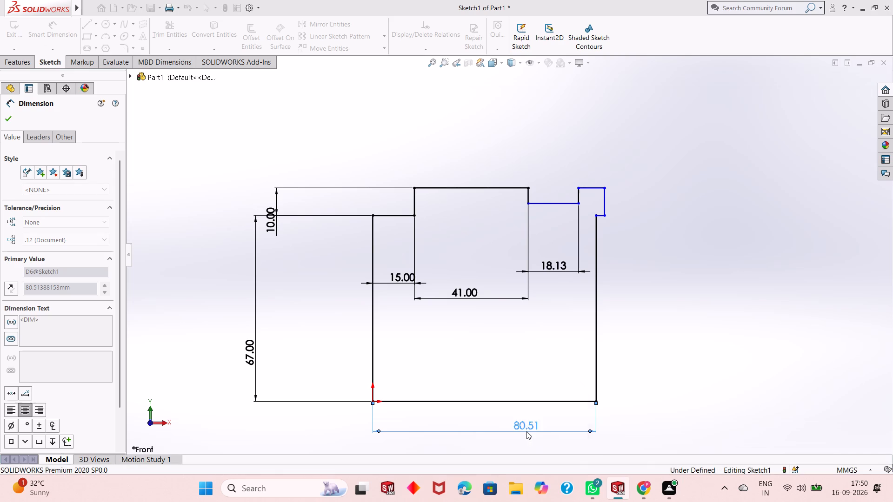
# Set the length dimension of the notch's bottom line to 38 mm.
pyautogui.scroll(3, 494, 357)
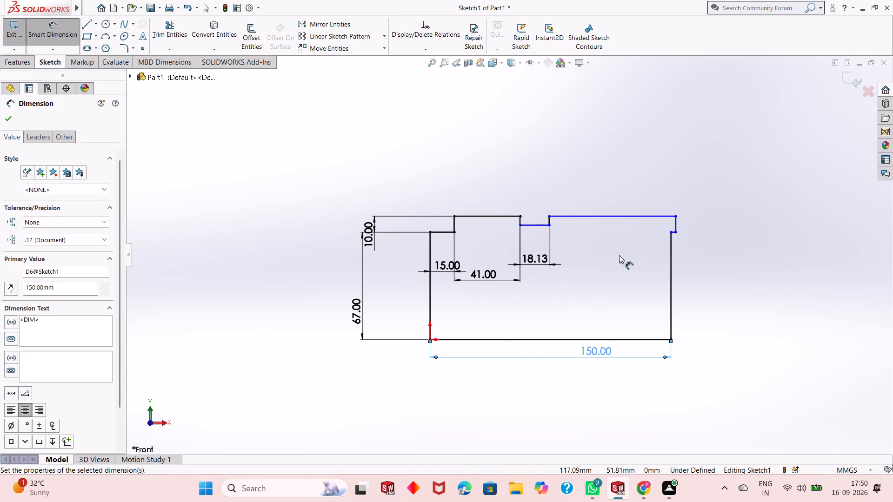
pyautogui.scroll(-1, 619, 255)
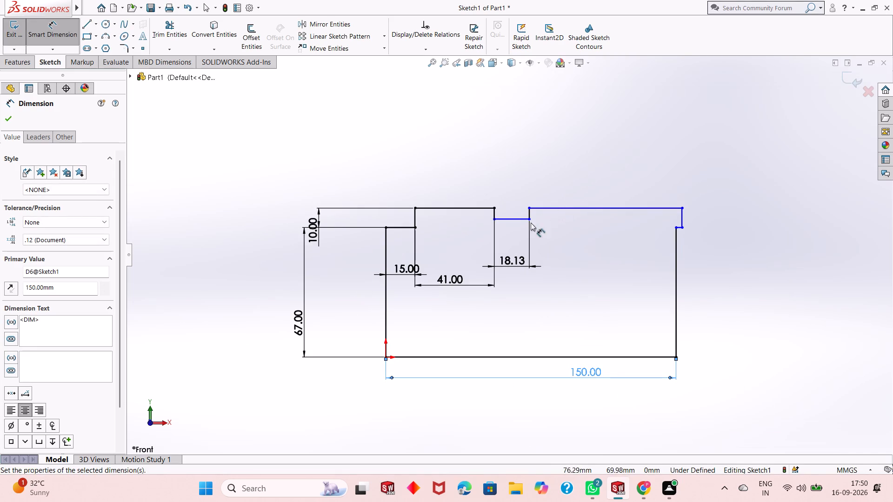
pyautogui.doubleClick(512, 262)
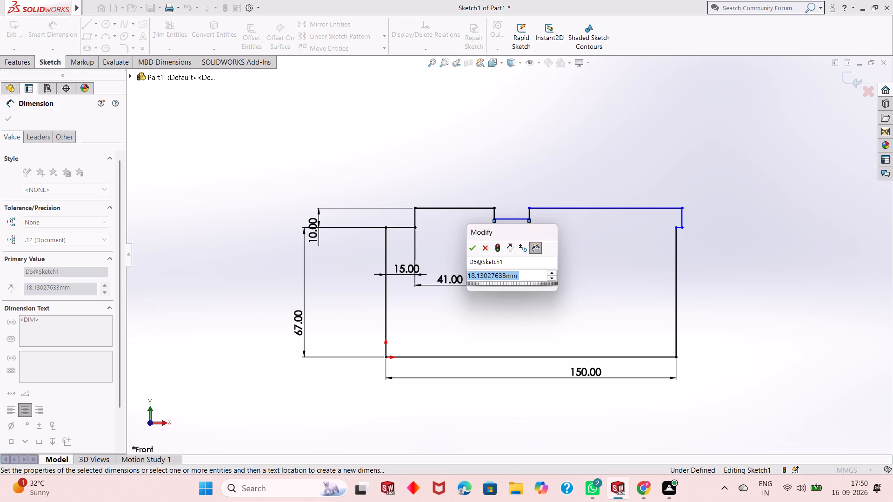
pyautogui.write('38')
pyautogui.press('Return')
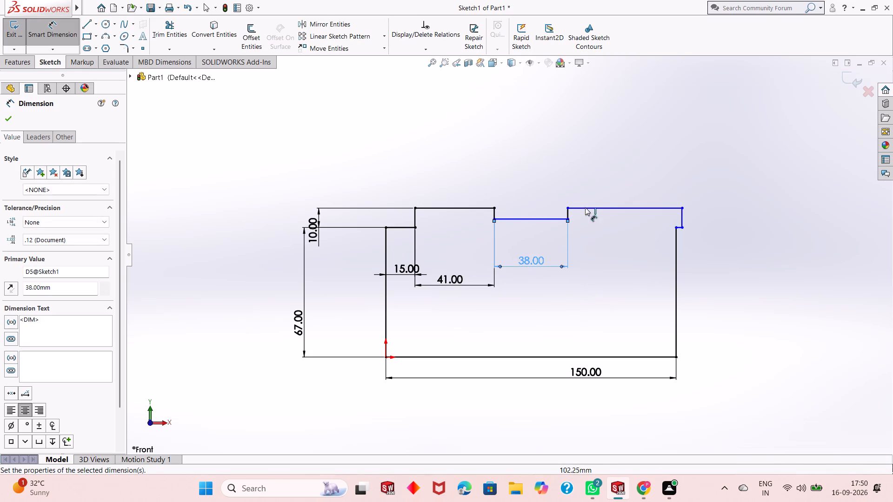
# Dimension the top horizontal line beyond the notch and set its length to 471 mm.
pyautogui.click(599, 207)
pyautogui.click(604, 266)
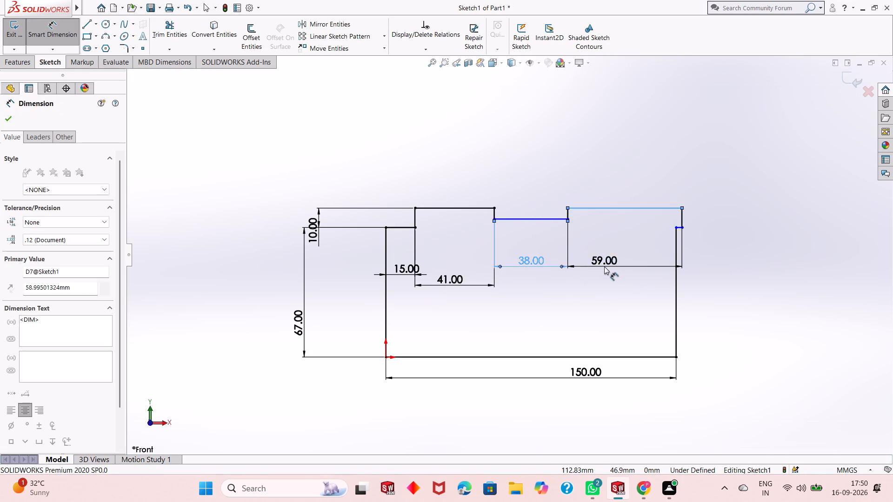
pyautogui.write('471')
pyautogui.press('Return')
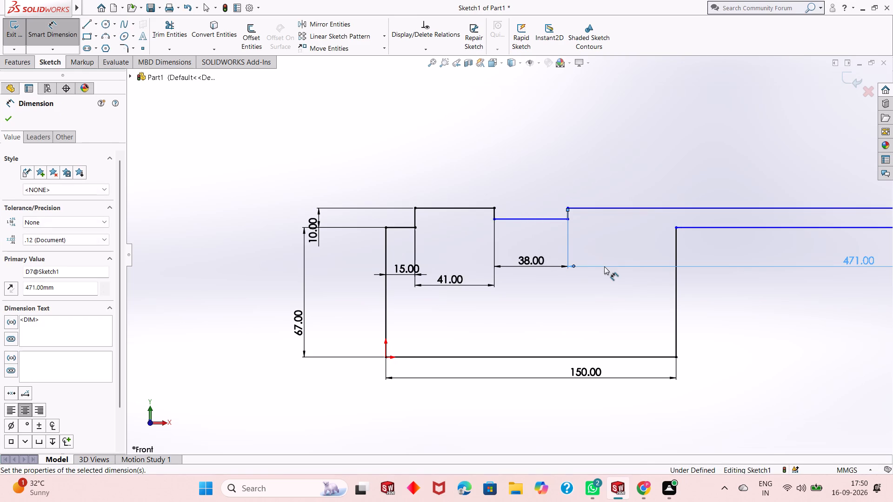
# Set the length dimension of the top horizontal line beyond the notch to 41 mm.
pyautogui.doubleClick(846, 262)
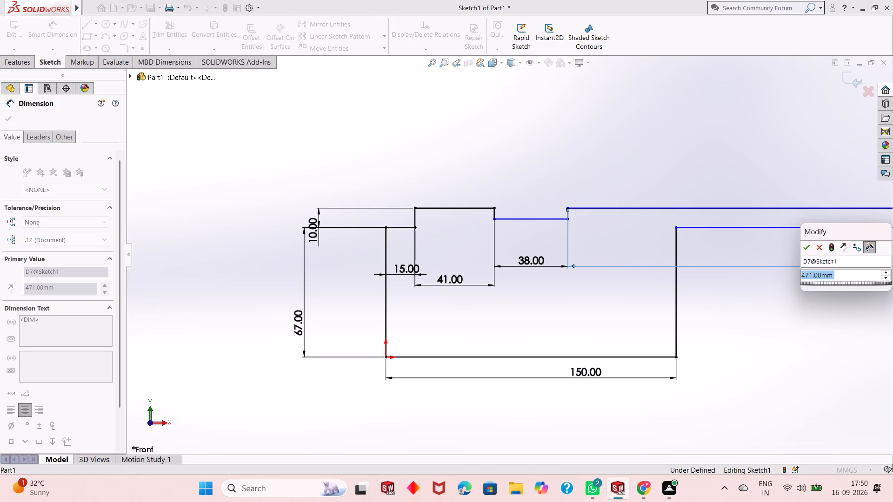
pyautogui.write('41')
pyautogui.press('Return')
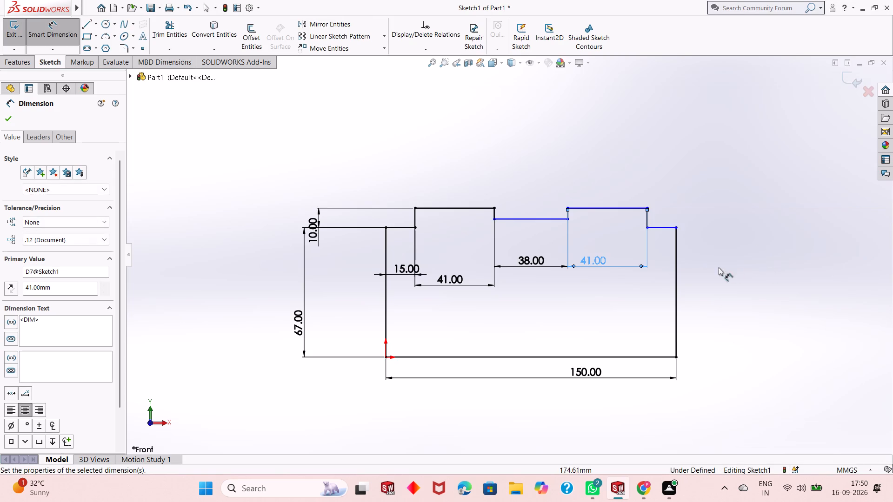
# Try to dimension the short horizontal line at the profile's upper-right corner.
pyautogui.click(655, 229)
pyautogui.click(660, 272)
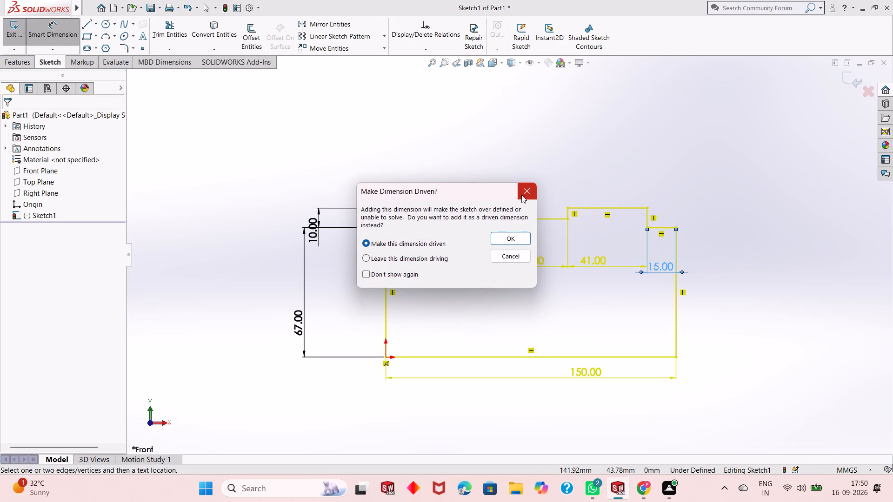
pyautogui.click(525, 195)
# Dimension the short vertical line of the upper-right step, placing the dimension outside the profile.
pyautogui.scroll(-1, 642, 216)
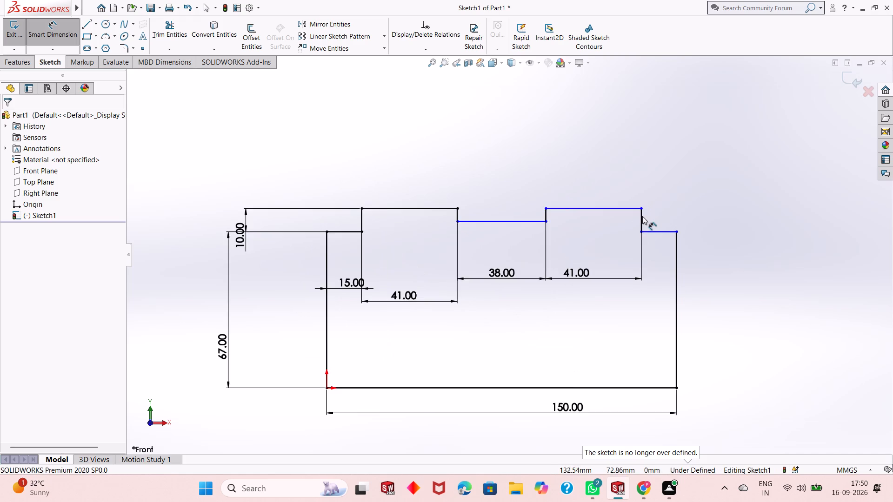
pyautogui.scroll(-2, 643, 216)
pyautogui.scroll(2, 500, 238)
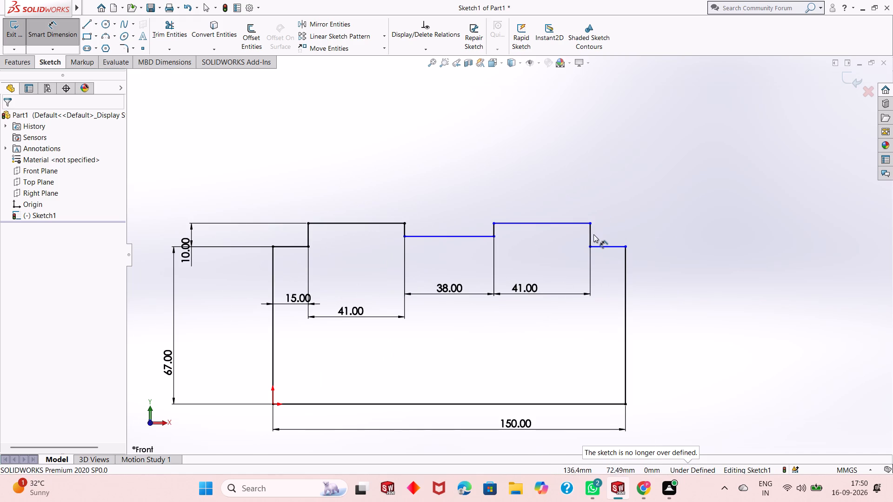
pyautogui.click(590, 235)
pyautogui.click(717, 233)
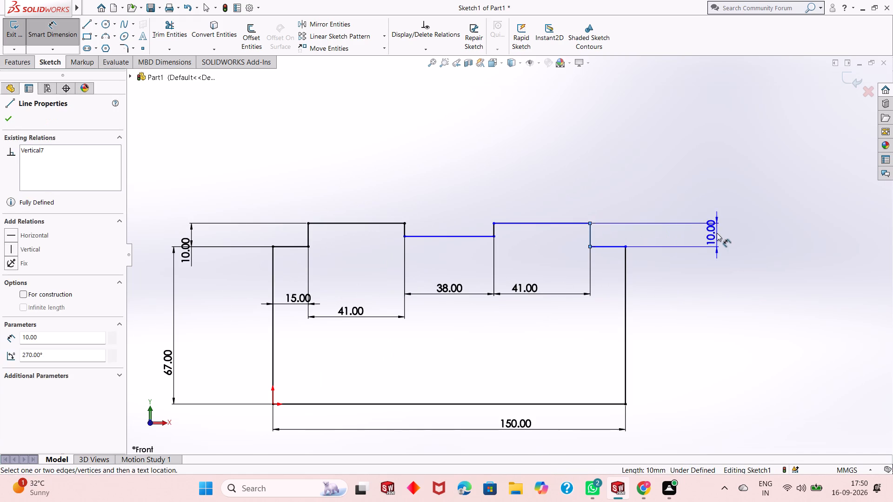
pyautogui.click(680, 218)
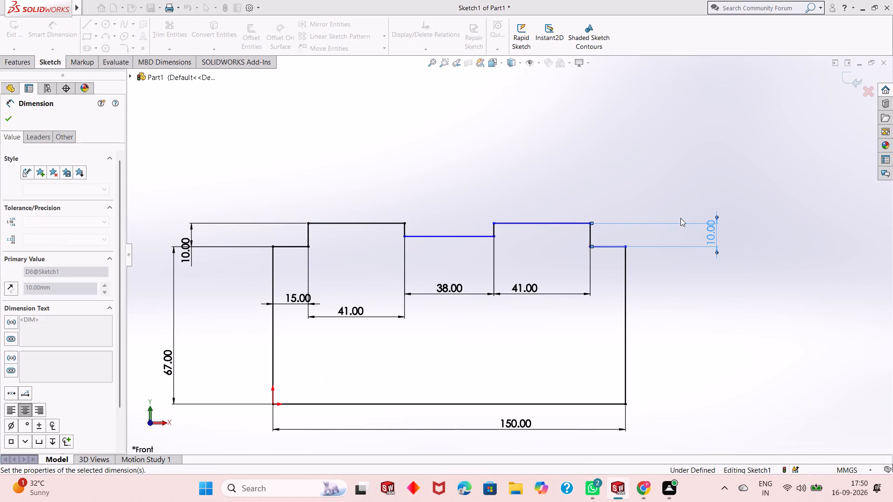
# Dimension the notch's left vertical side at 10 mm, placing the dimension to the left of the notch.
pyautogui.scroll(-1, 607, 253)
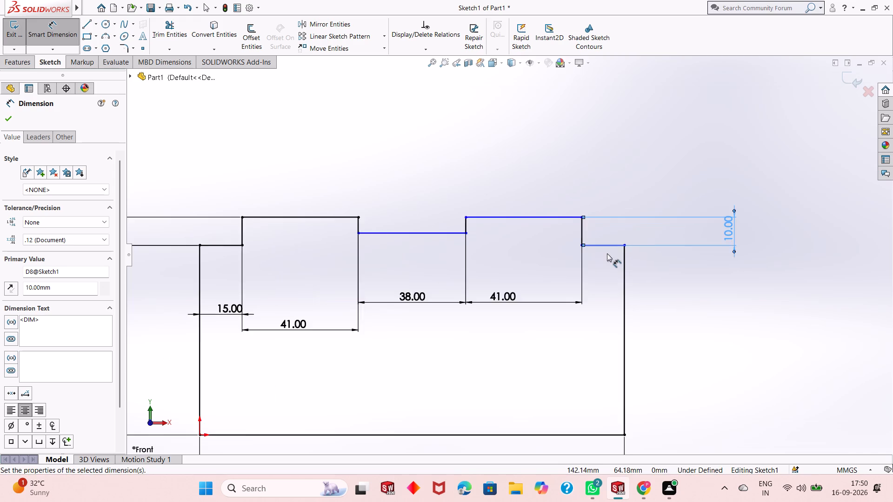
pyautogui.scroll(2, 607, 253)
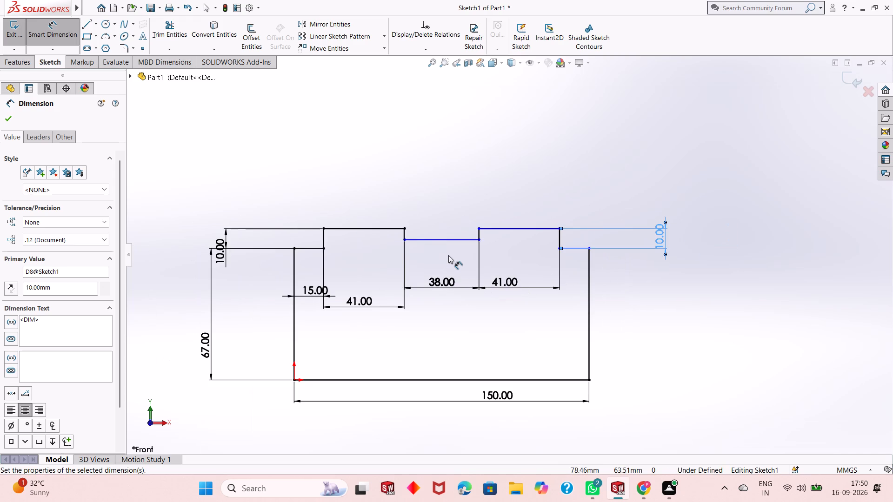
pyautogui.scroll(-1, 479, 253)
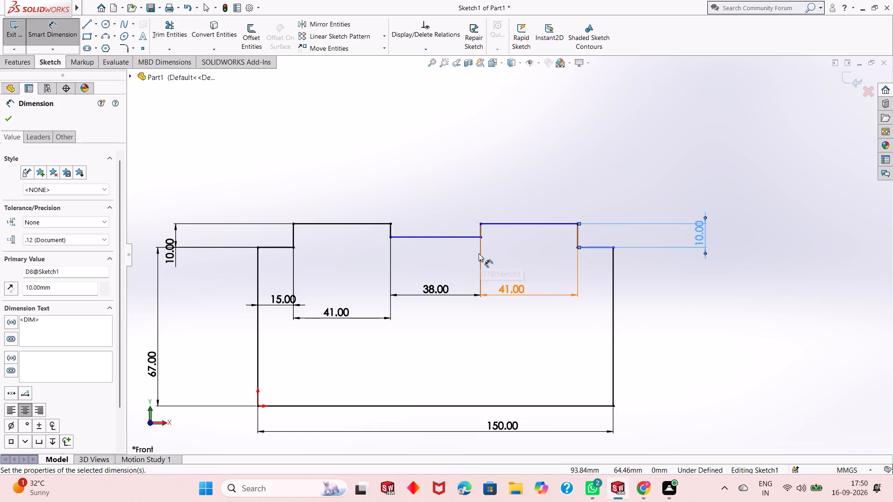
pyautogui.scroll(1, 479, 253)
pyautogui.scroll(-1, 458, 238)
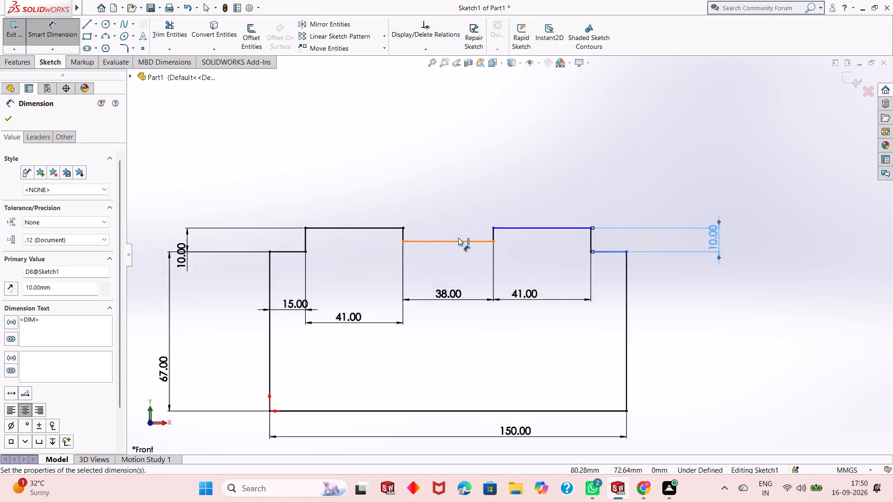
pyautogui.scroll(-1, 458, 238)
pyautogui.scroll(2, 460, 246)
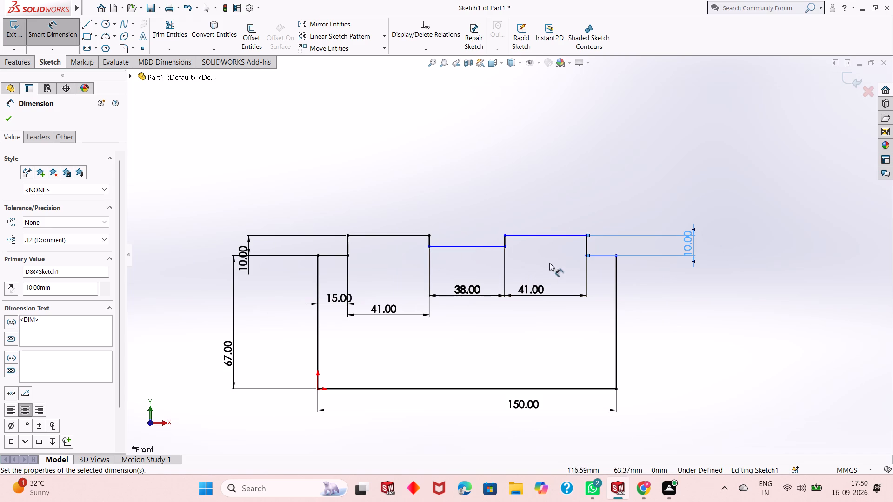
pyautogui.scroll(-4, 514, 263)
pyautogui.scroll(2, 472, 236)
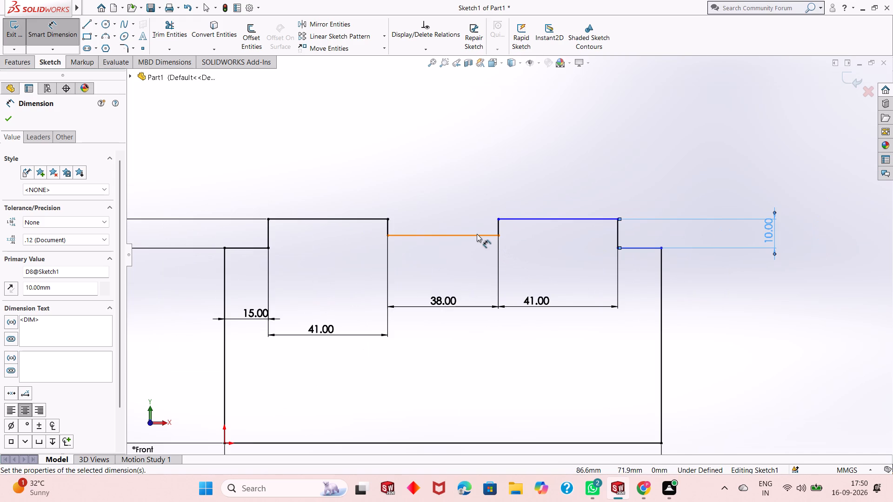
pyautogui.click(388, 227)
pyautogui.click(333, 232)
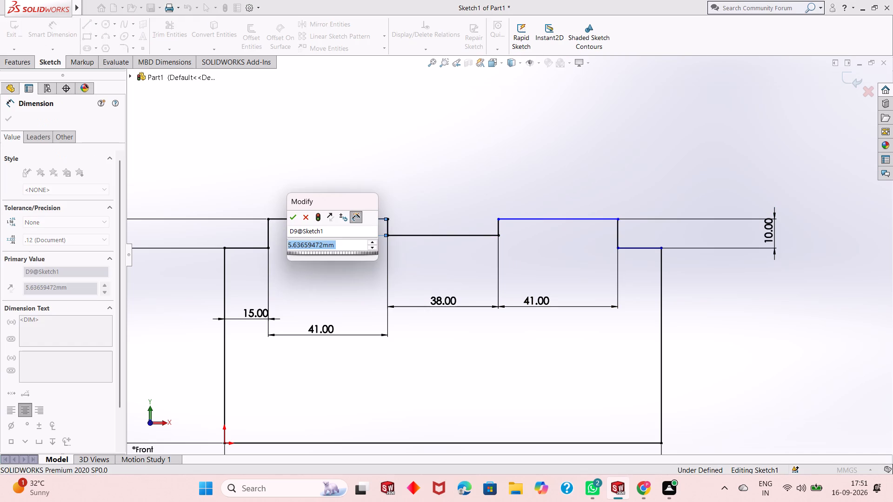
pyautogui.write('10')
pyautogui.press('Return')
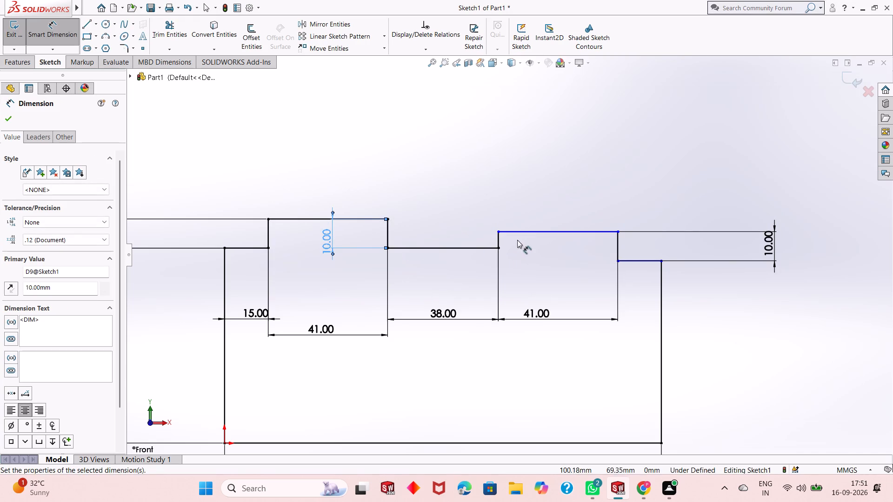
# Dimension the notch's right vertical side at 10 mm, placing the dimension outside the profile beyond the upper-right step.
pyautogui.click(498, 238)
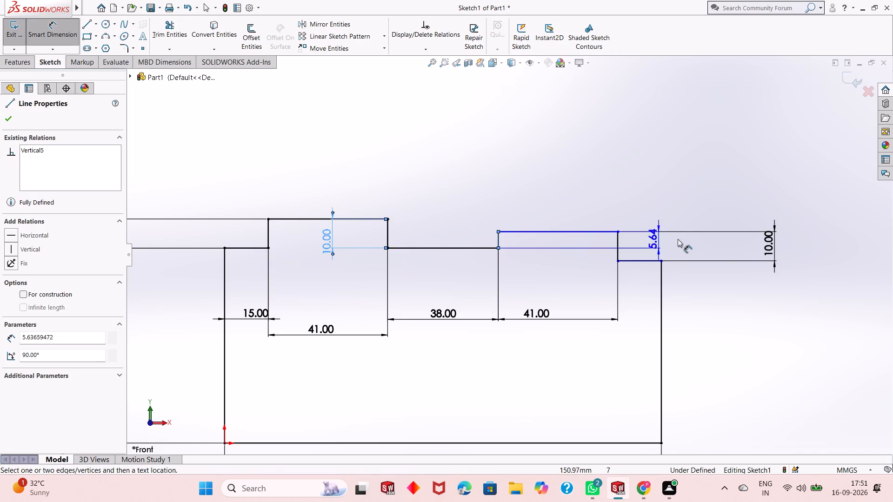
pyautogui.click(721, 239)
pyautogui.write('10')
pyautogui.press('Return')
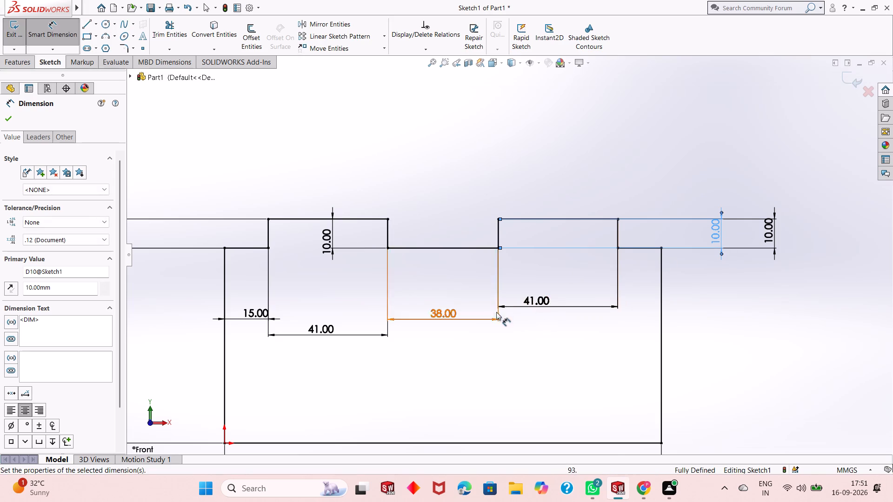
pyautogui.scroll(3, 482, 307)
pyautogui.scroll(-2, 474, 301)
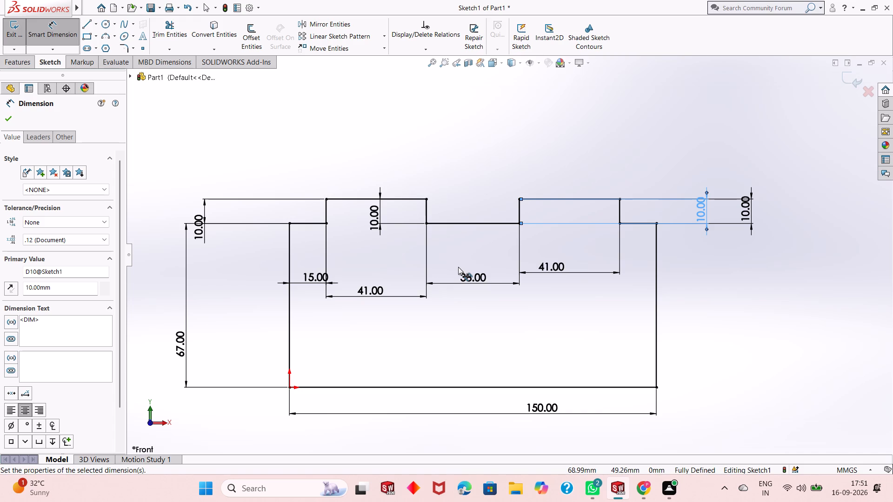
pyautogui.scroll(-1, 458, 267)
pyautogui.scroll(2, 458, 267)
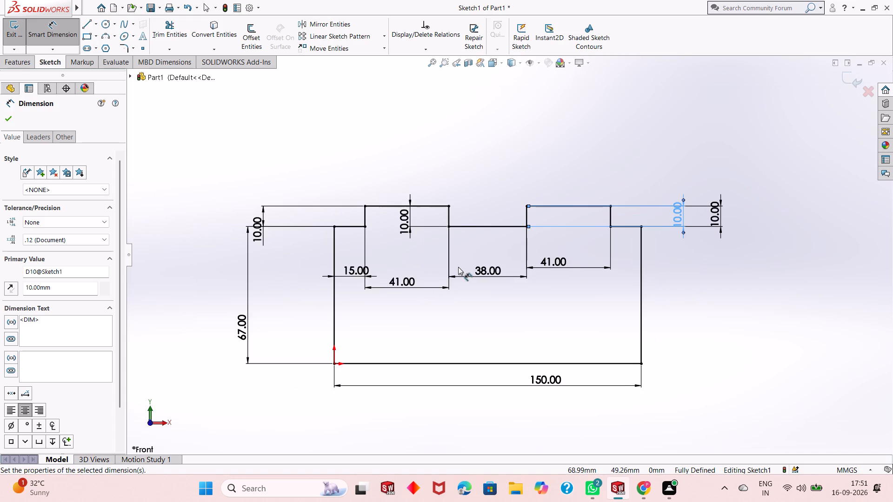
pyautogui.scroll(-1, 452, 270)
pyautogui.scroll(2, 452, 270)
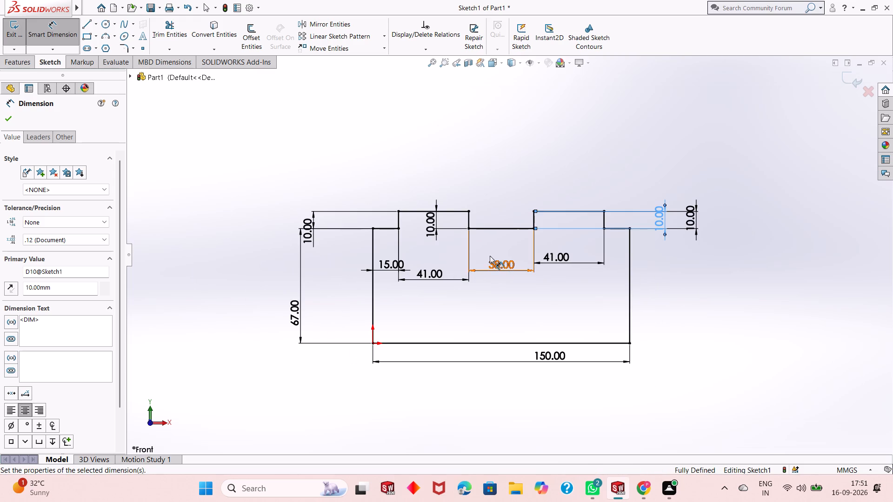
pyautogui.click(9, 122)
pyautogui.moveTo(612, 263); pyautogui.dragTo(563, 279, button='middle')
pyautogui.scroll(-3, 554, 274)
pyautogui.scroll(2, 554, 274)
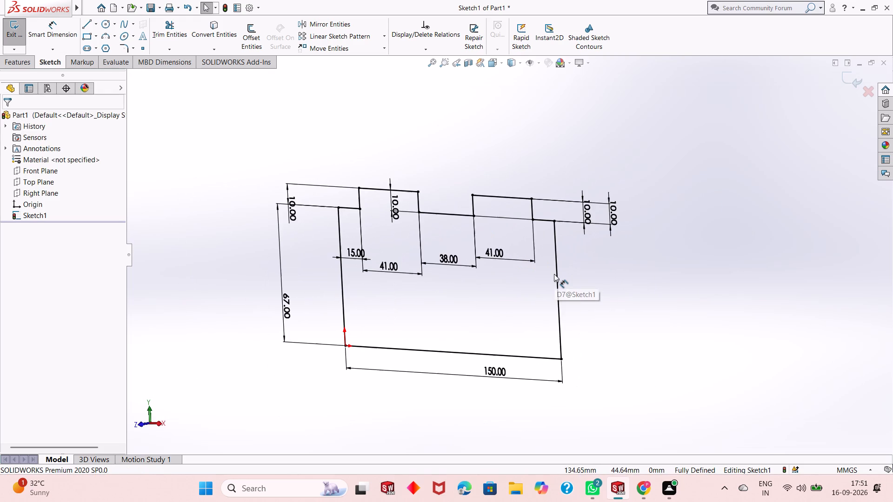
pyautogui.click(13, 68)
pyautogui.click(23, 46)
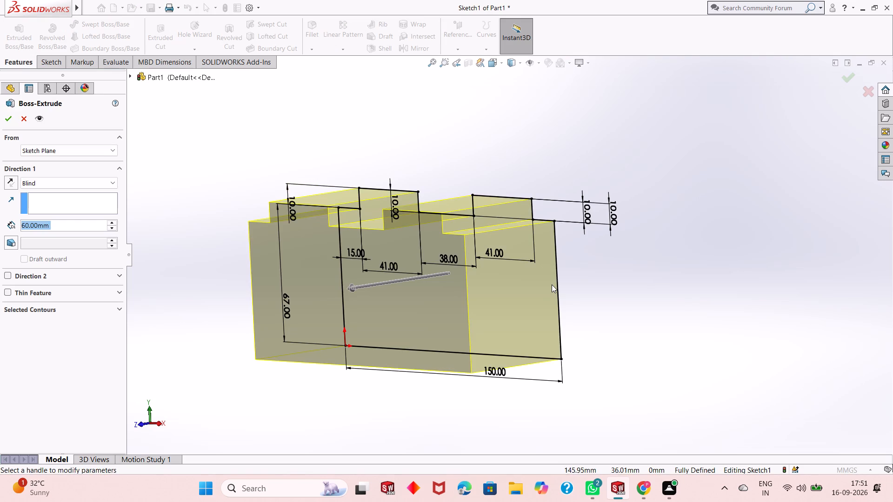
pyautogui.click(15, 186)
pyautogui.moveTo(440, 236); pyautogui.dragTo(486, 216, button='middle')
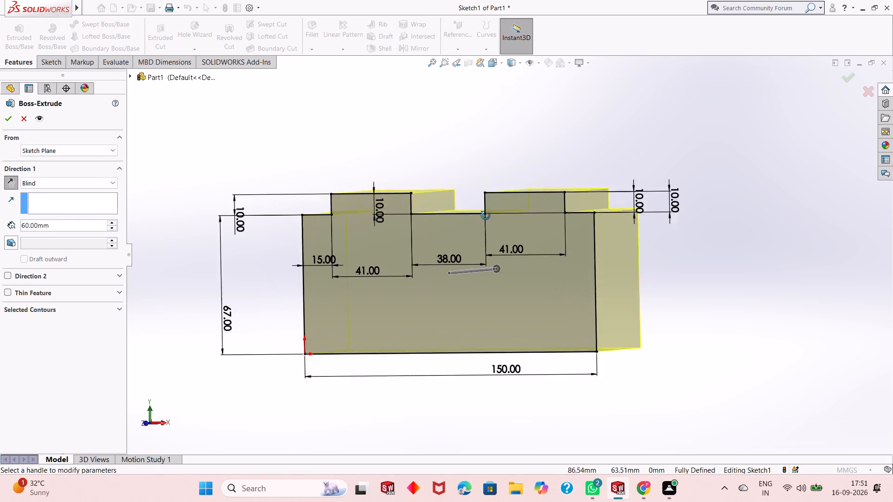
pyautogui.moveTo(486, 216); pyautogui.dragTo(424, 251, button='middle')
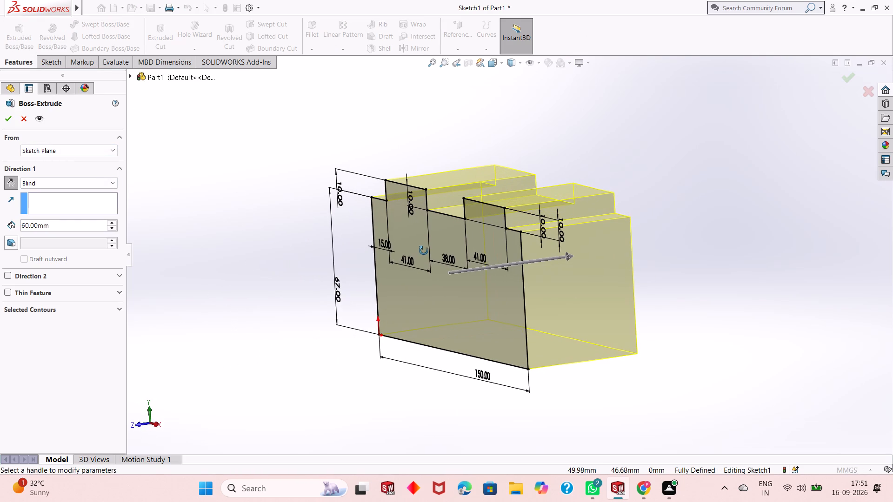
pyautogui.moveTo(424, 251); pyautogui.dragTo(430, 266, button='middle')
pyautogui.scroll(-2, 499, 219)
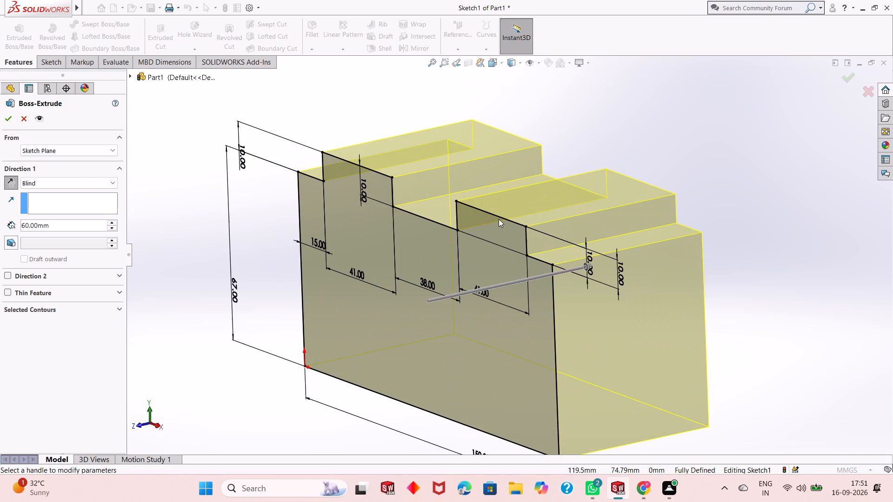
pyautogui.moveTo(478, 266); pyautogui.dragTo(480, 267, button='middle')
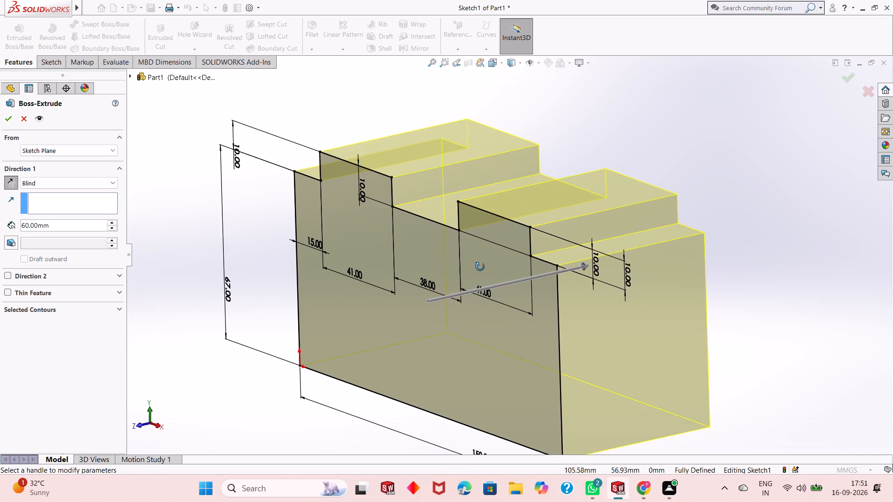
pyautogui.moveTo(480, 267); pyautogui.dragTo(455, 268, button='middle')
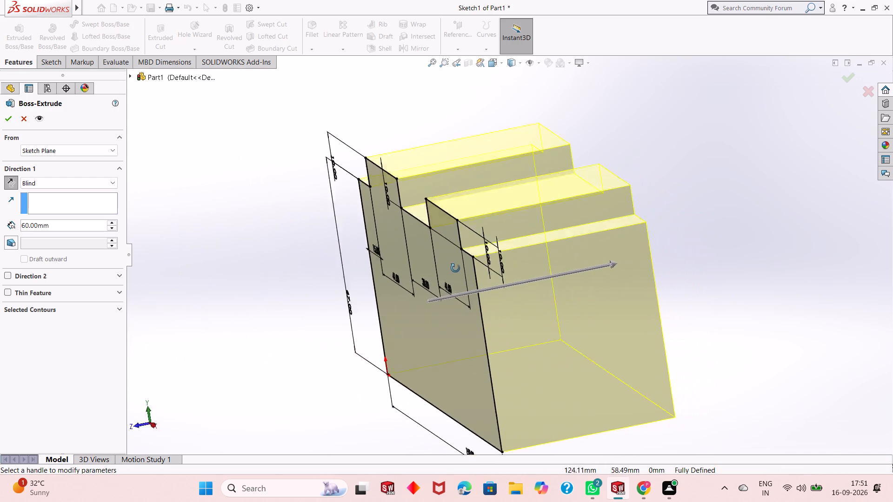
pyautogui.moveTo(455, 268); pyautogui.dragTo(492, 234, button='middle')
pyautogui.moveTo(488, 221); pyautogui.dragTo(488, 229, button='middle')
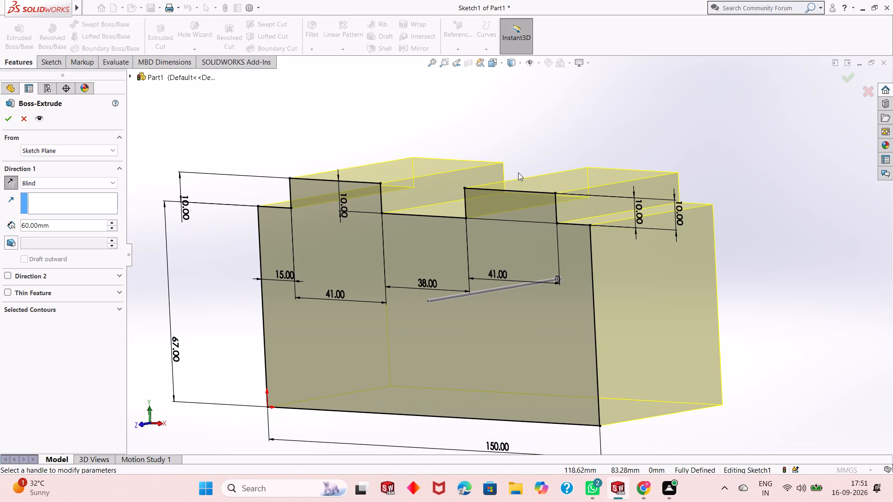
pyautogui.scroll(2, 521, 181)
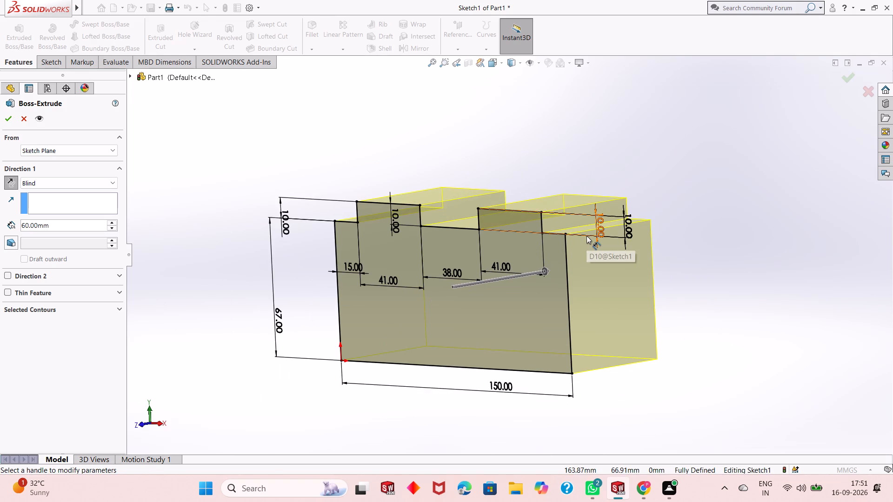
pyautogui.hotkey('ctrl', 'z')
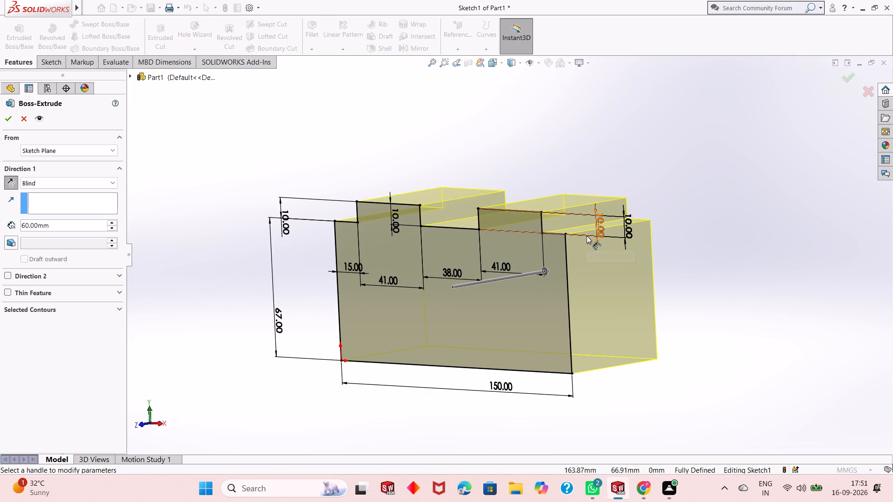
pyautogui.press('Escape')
# Draw a three-point arc of radius 25 mm across the upper-left step, from the raised section's top corner to the profile's outer corner.
pyautogui.hotkey('ctrl', '8')
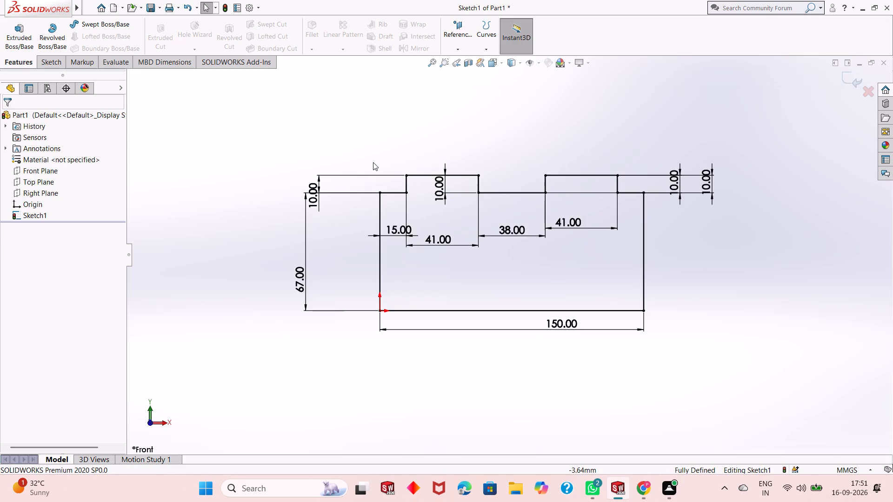
pyautogui.scroll(-4, 373, 162)
pyautogui.scroll(-2, 451, 206)
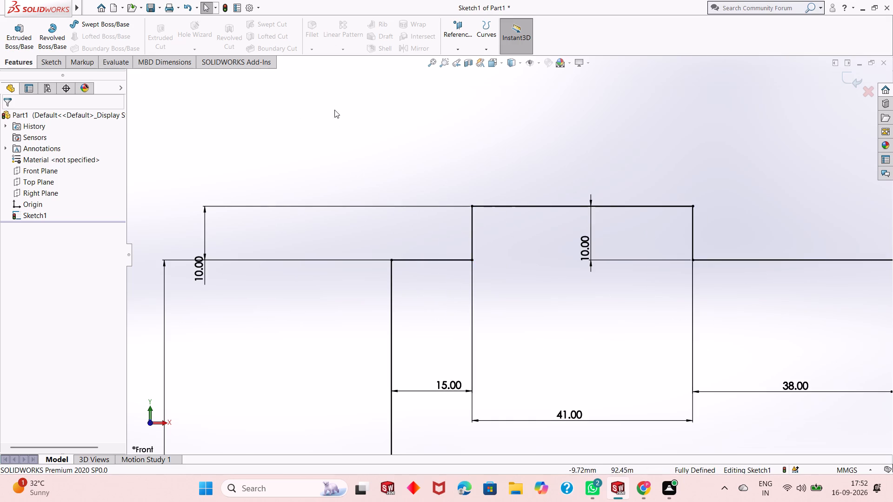
pyautogui.click(56, 64)
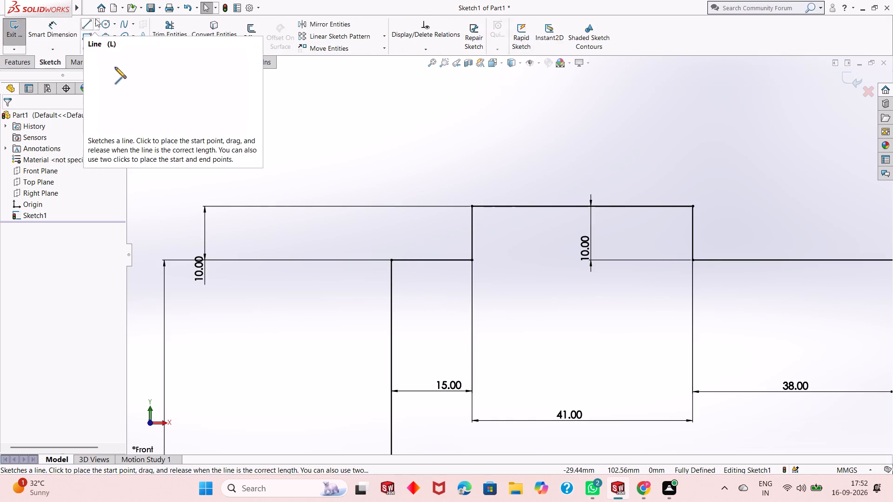
pyautogui.click(103, 33)
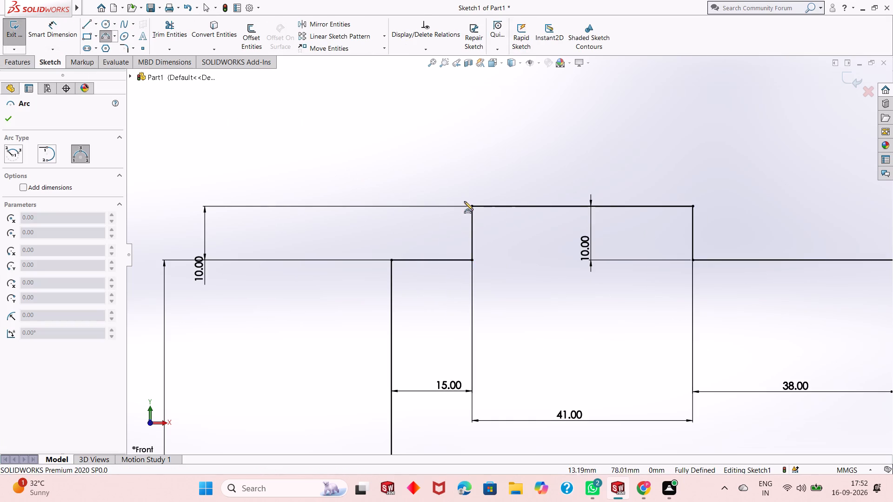
pyautogui.click(472, 206)
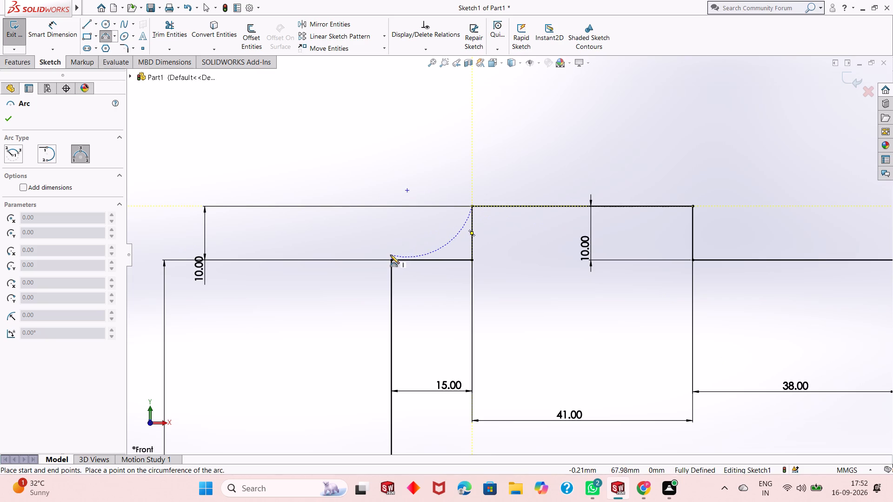
pyautogui.click(391, 259)
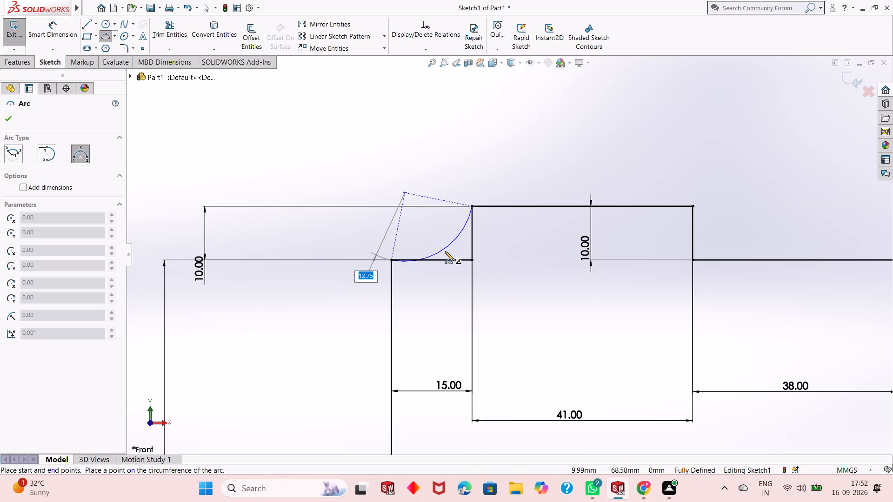
pyautogui.write('25')
pyautogui.press('Return')
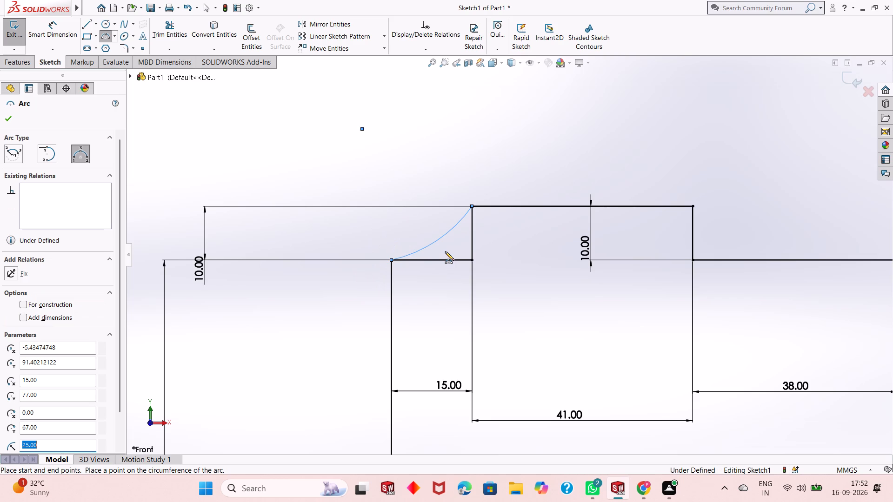
pyautogui.scroll(2, 435, 293)
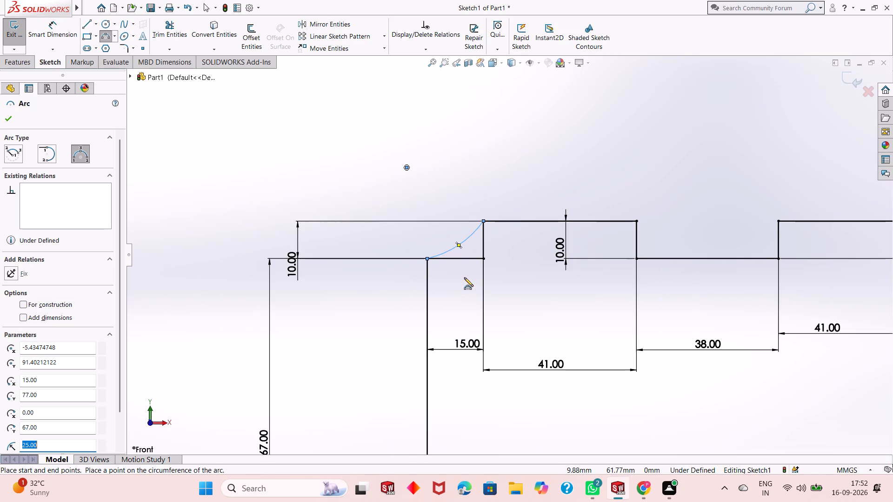
pyautogui.scroll(5, 464, 277)
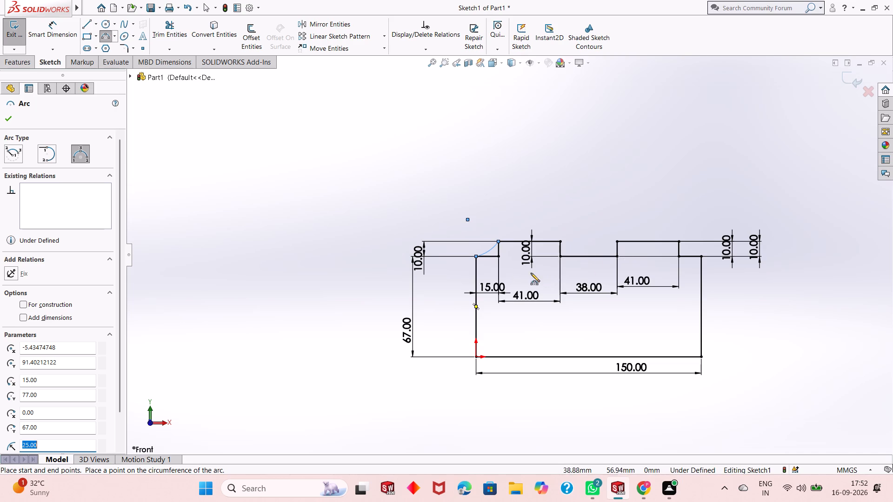
pyautogui.scroll(-2, 521, 277)
pyautogui.press('Escape')
pyautogui.press('Escape')
pyautogui.press('Escape')
# Add a 25 mm radius dimension to the arc at the upper-left step, placing it below the arc.
pyautogui.scroll(-4, 479, 235)
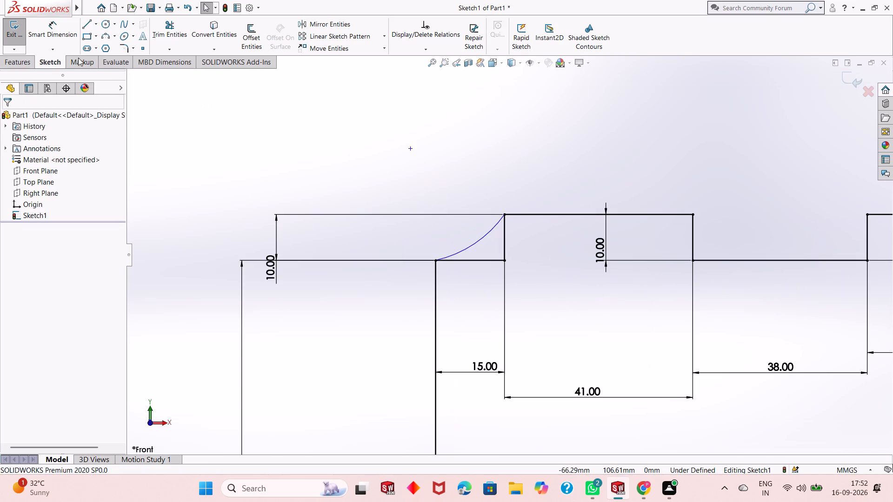
pyautogui.click(63, 32)
pyautogui.click(472, 244)
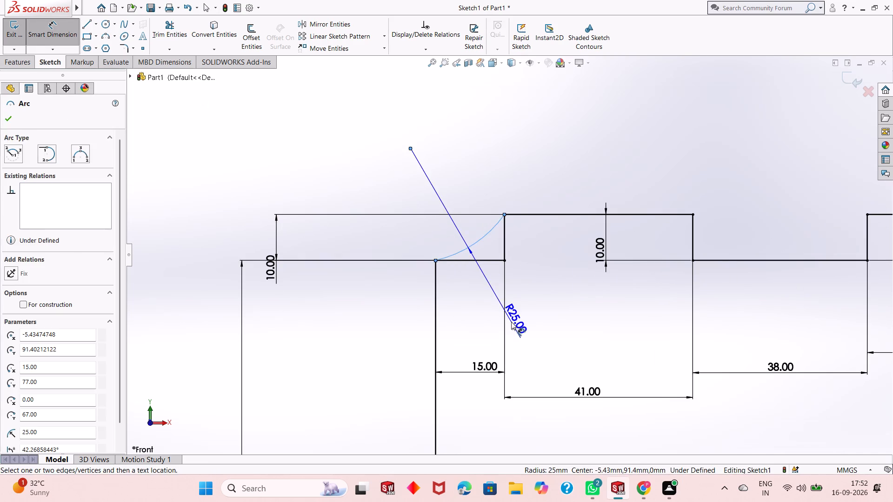
pyautogui.click(511, 322)
pyautogui.click(470, 303)
pyautogui.scroll(2, 380, 286)
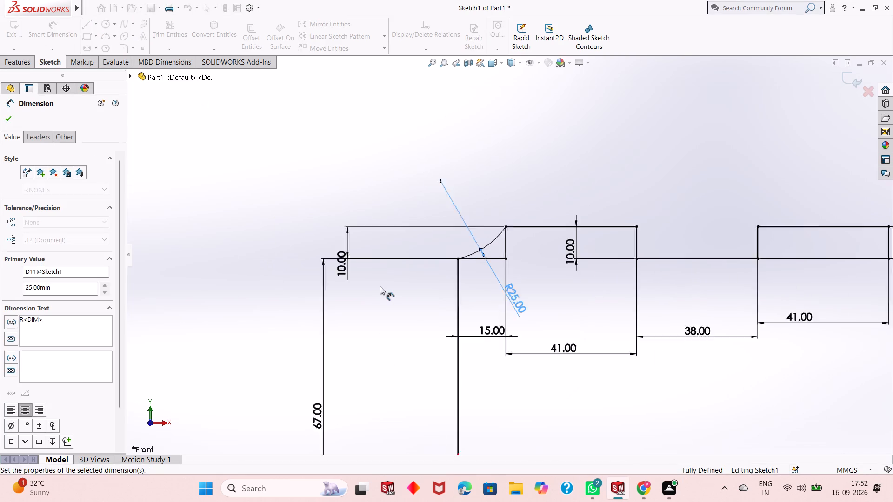
pyautogui.scroll(1, 380, 286)
pyautogui.press('Escape')
pyautogui.scroll(2, 399, 286)
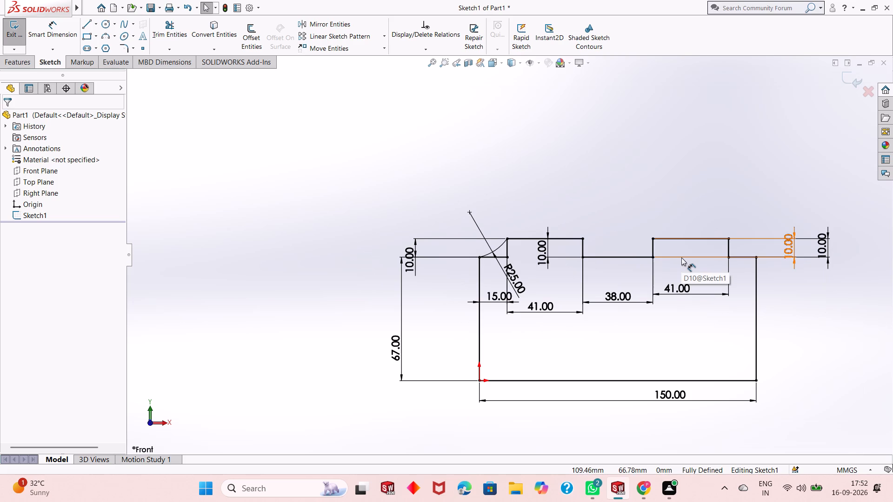
pyautogui.press('Escape')
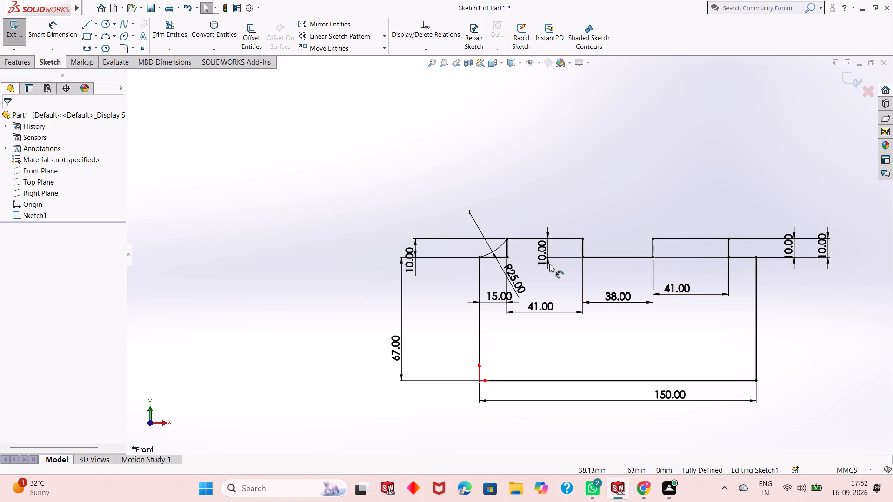
# Sketch a circle about 16 mm in diameter over the upper-right step, centred just above the step's horizontal line.
pyautogui.scroll(-2, 513, 264)
pyautogui.scroll(2, 500, 259)
pyautogui.scroll(-3, 754, 258)
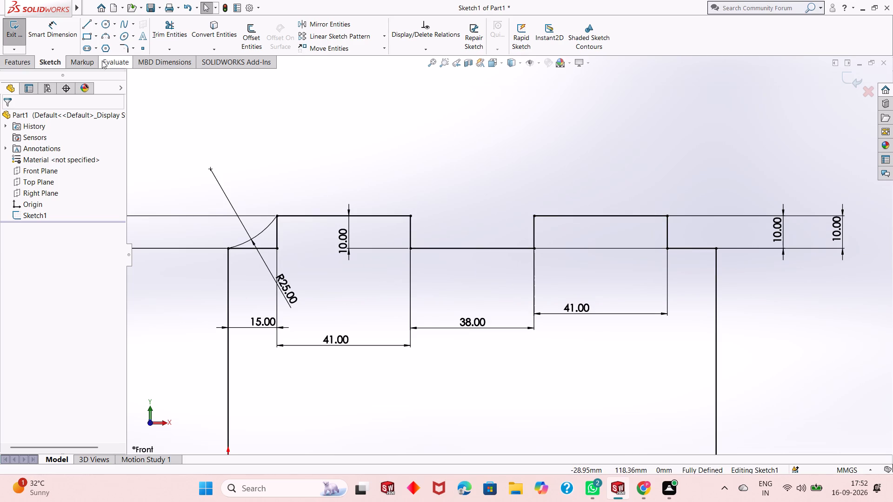
pyautogui.click(106, 26)
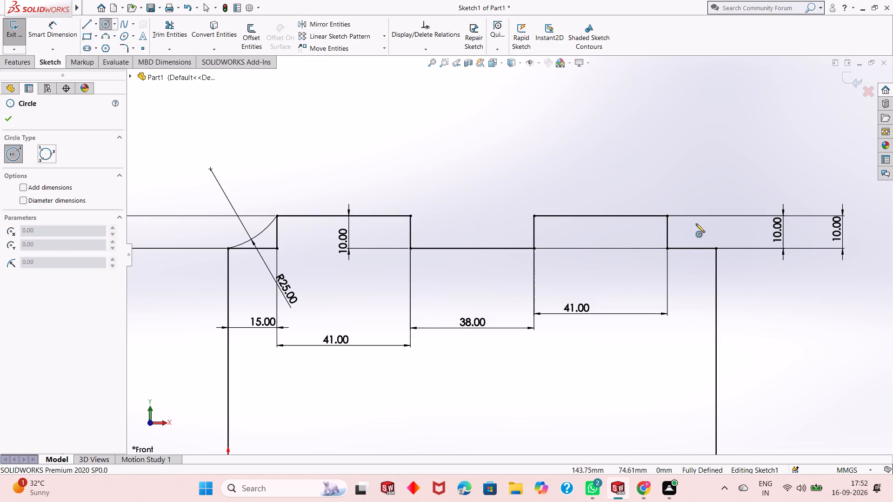
pyautogui.click(696, 224)
pyautogui.click(711, 245)
pyautogui.press('Escape')
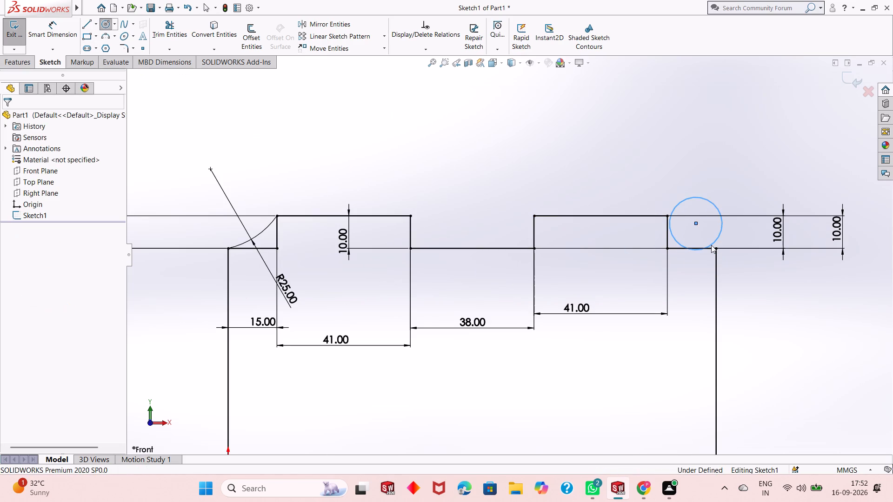
pyautogui.press('Escape')
pyautogui.press('Escape')
pyautogui.press('Escape')
# Dimension the circle at the upper-right step with a diameter of 50 mm.
pyautogui.click(57, 28)
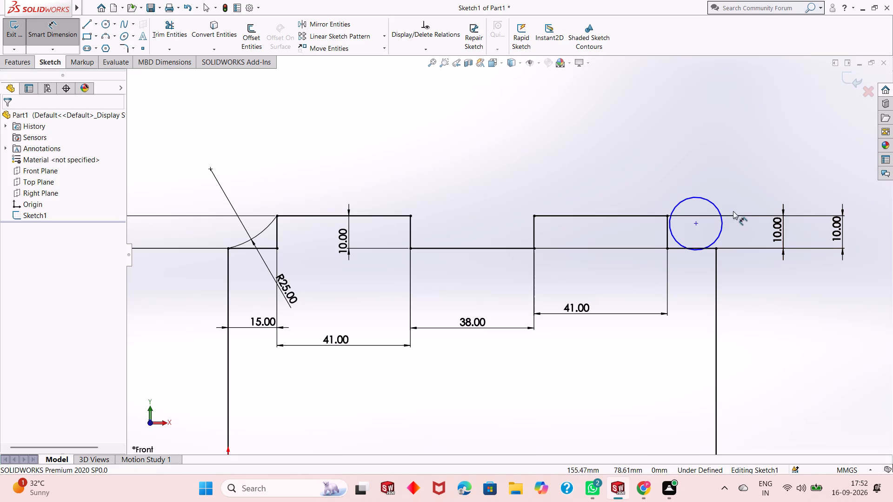
pyautogui.click(719, 212)
pyautogui.click(740, 174)
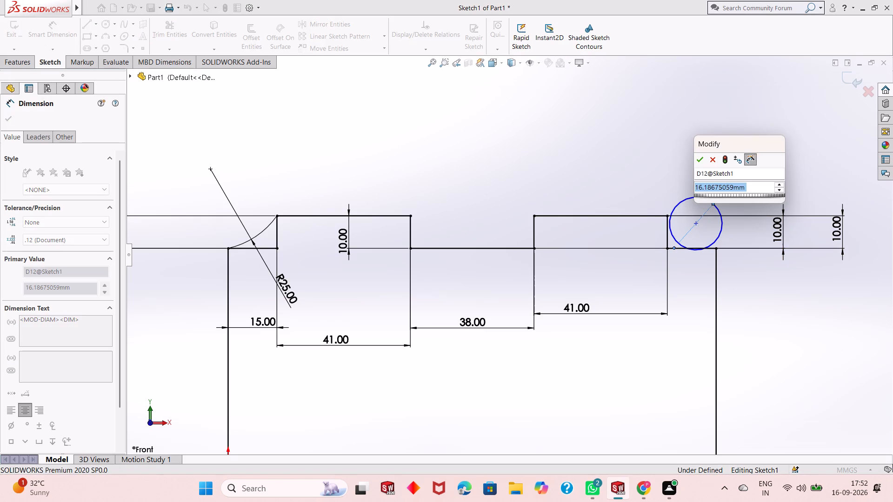
pyautogui.write('50')
pyautogui.press('Return')
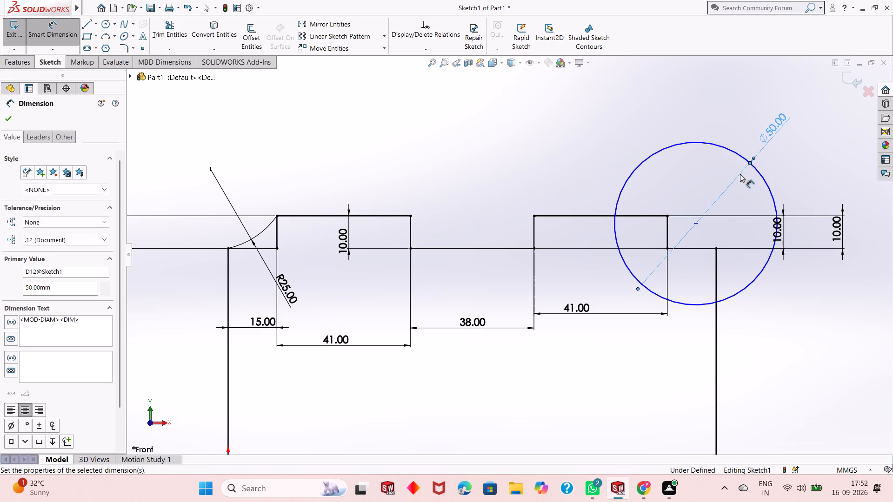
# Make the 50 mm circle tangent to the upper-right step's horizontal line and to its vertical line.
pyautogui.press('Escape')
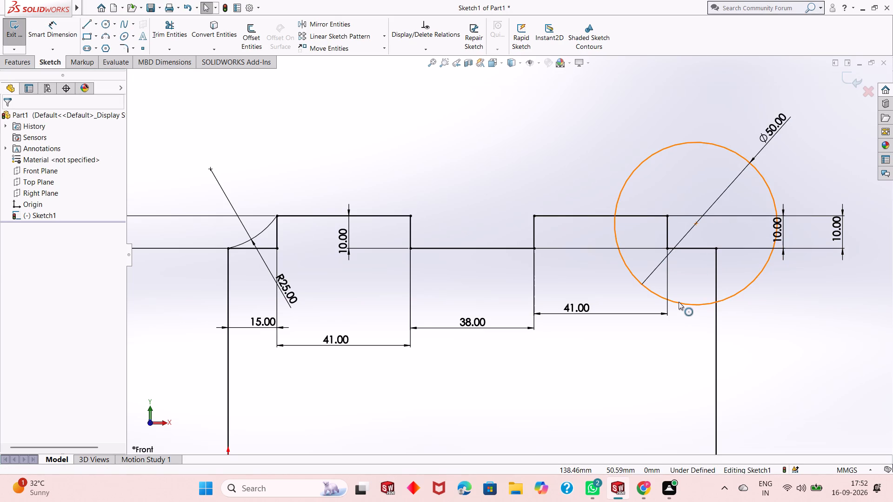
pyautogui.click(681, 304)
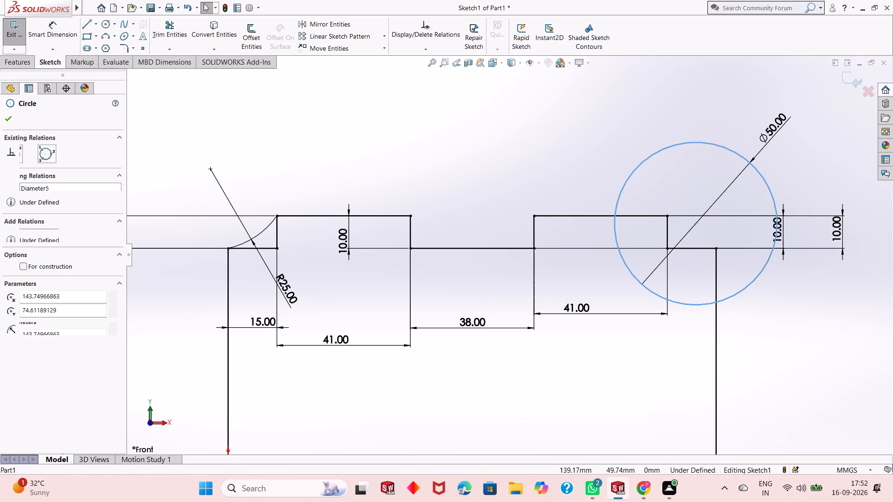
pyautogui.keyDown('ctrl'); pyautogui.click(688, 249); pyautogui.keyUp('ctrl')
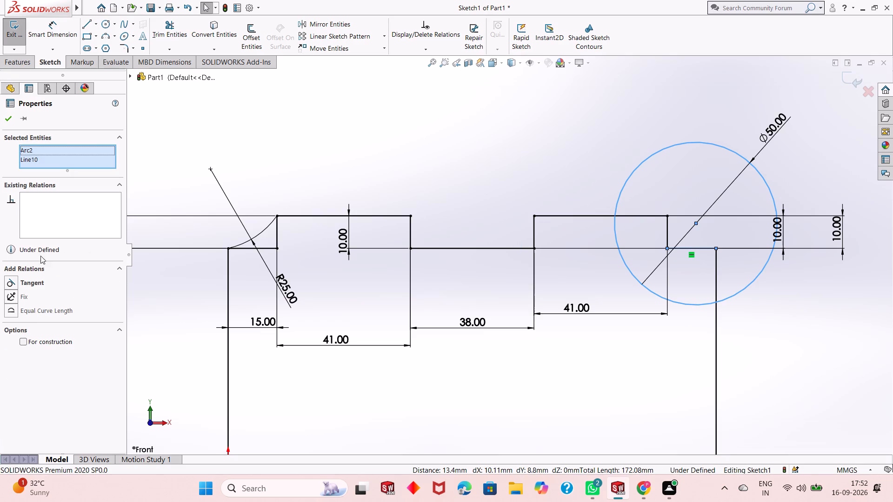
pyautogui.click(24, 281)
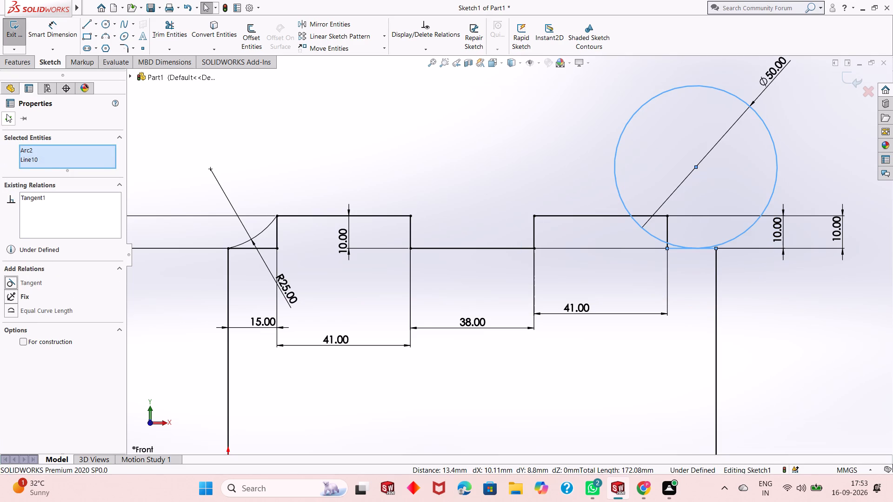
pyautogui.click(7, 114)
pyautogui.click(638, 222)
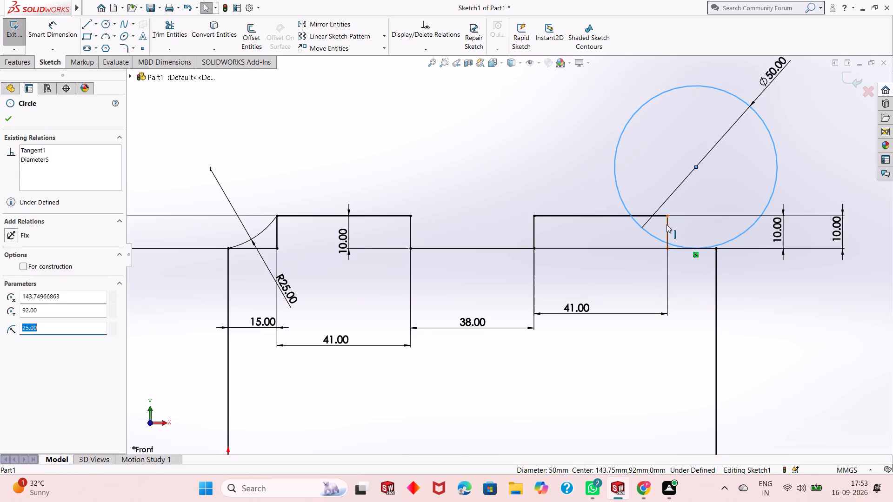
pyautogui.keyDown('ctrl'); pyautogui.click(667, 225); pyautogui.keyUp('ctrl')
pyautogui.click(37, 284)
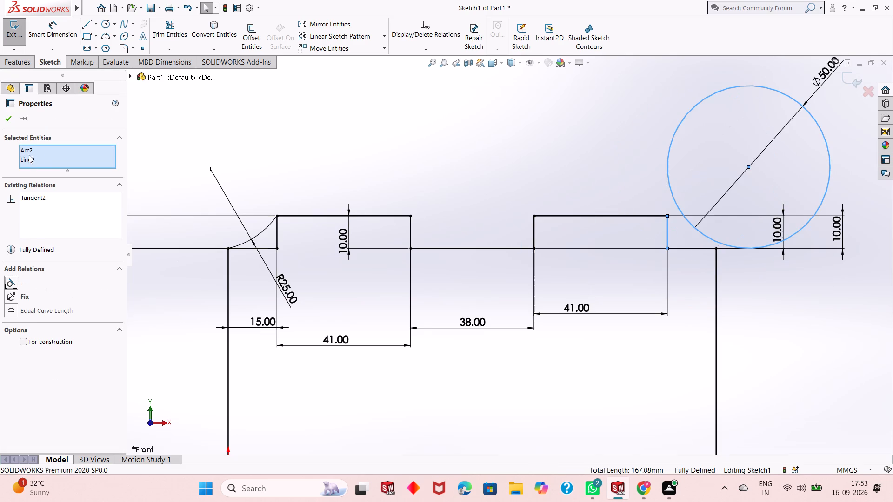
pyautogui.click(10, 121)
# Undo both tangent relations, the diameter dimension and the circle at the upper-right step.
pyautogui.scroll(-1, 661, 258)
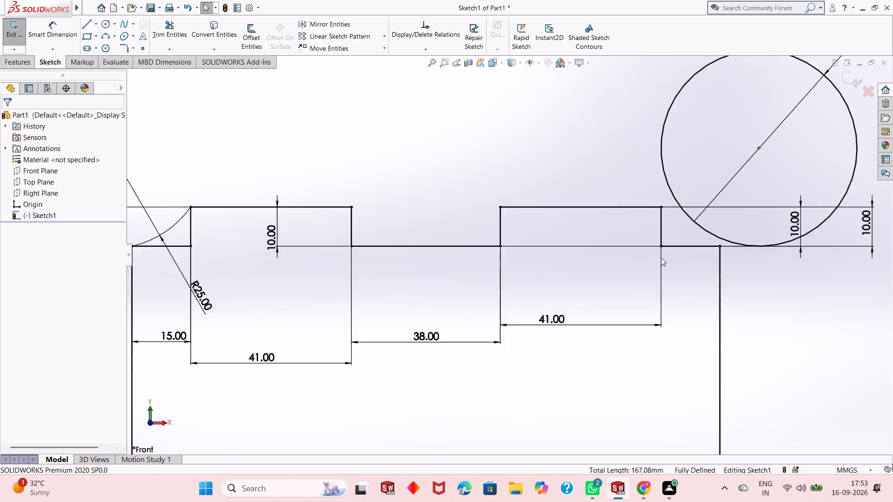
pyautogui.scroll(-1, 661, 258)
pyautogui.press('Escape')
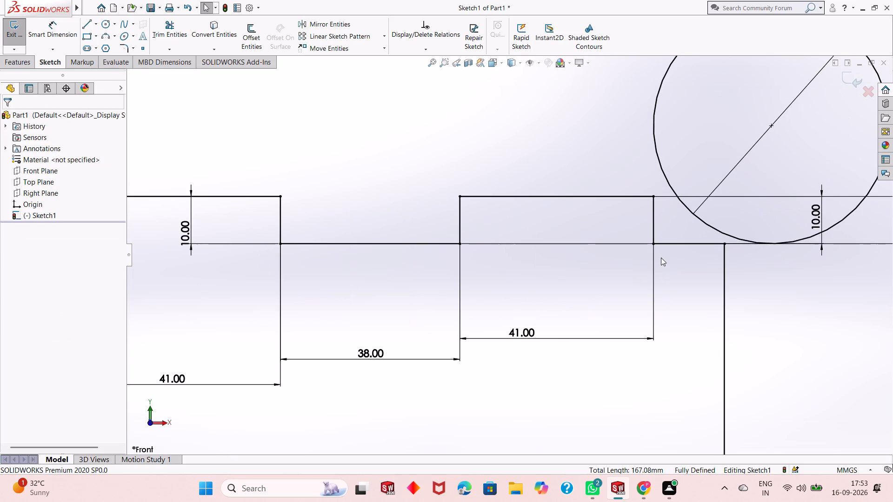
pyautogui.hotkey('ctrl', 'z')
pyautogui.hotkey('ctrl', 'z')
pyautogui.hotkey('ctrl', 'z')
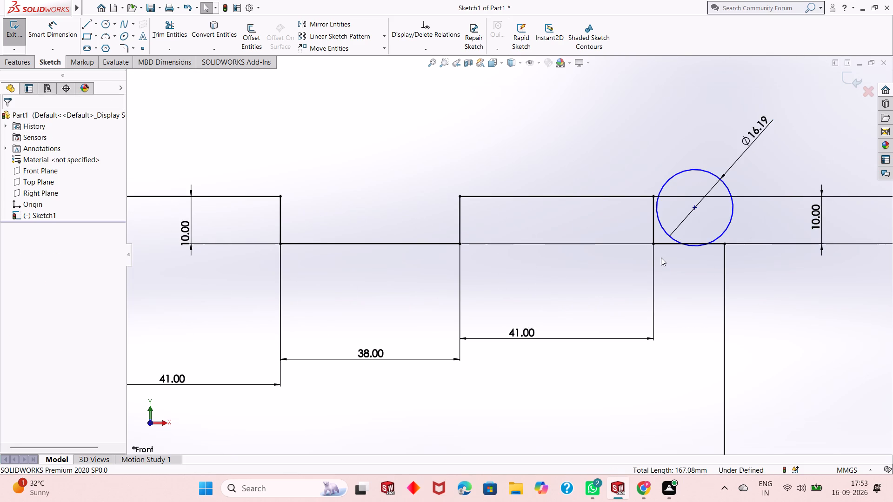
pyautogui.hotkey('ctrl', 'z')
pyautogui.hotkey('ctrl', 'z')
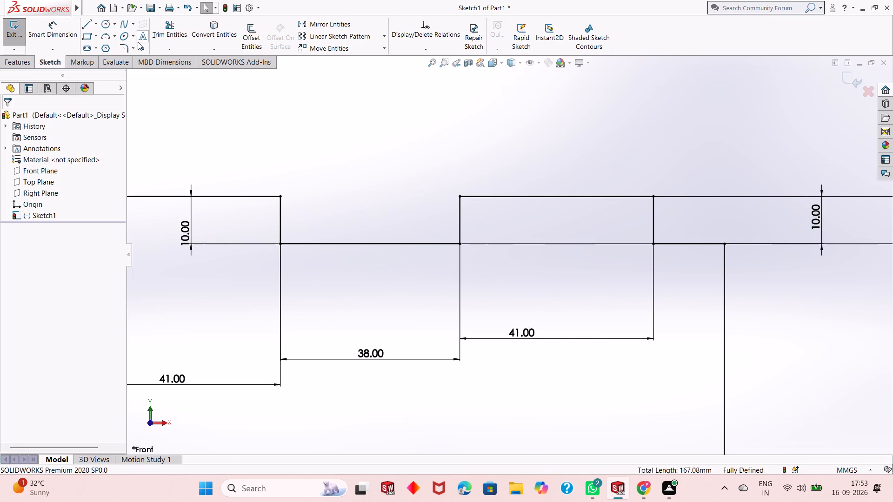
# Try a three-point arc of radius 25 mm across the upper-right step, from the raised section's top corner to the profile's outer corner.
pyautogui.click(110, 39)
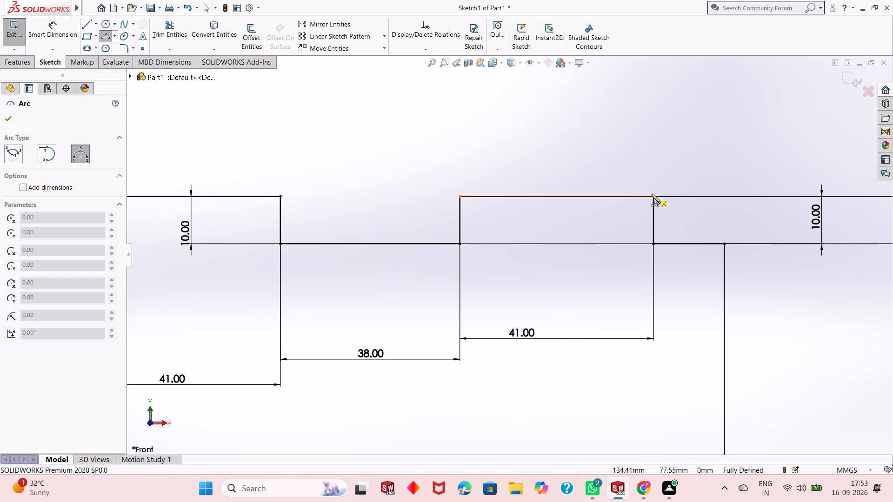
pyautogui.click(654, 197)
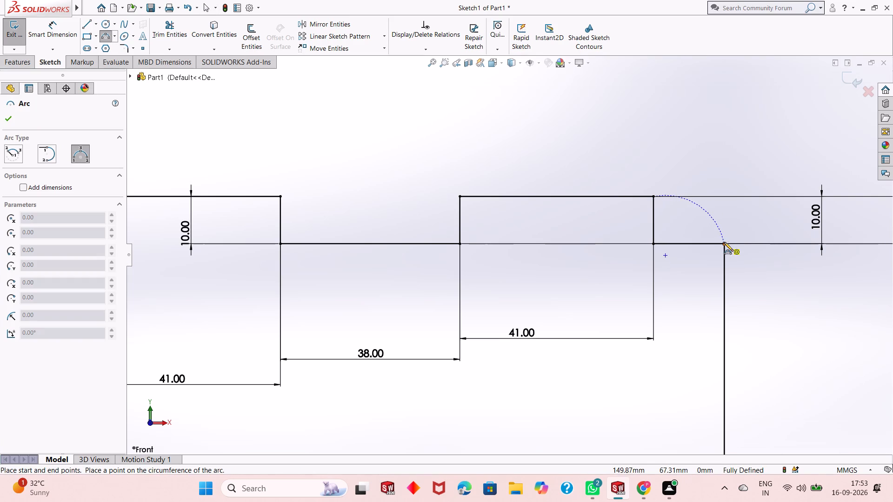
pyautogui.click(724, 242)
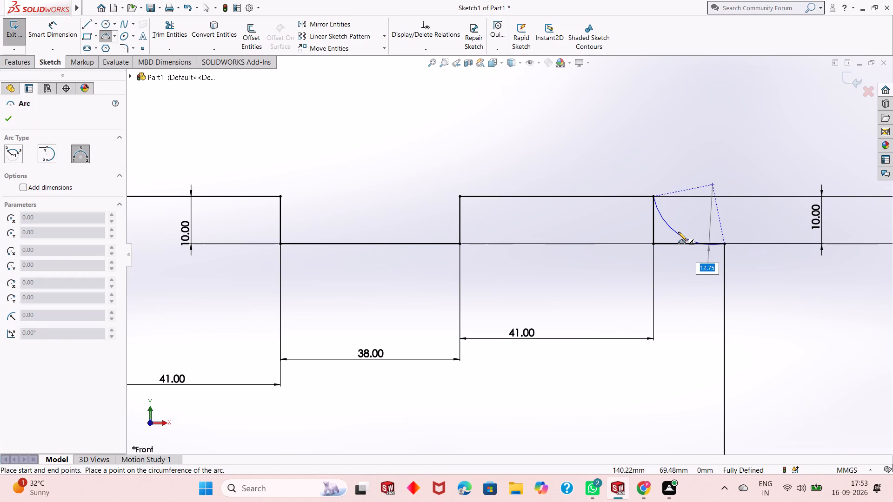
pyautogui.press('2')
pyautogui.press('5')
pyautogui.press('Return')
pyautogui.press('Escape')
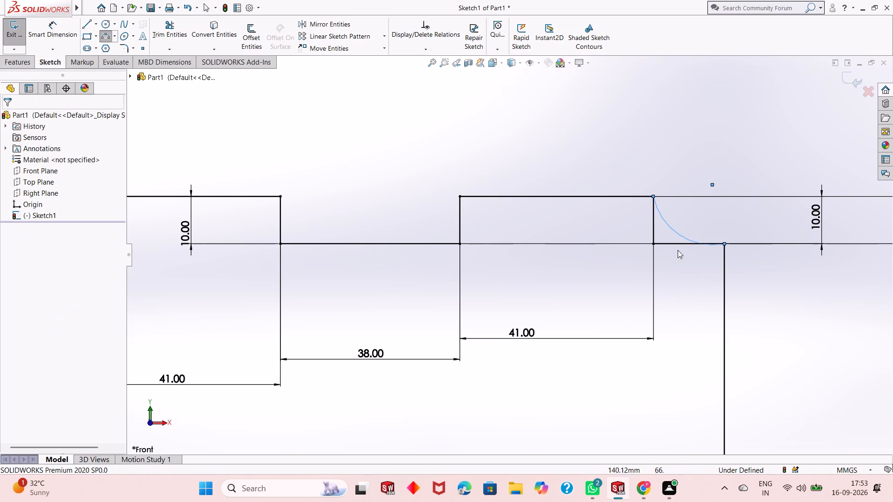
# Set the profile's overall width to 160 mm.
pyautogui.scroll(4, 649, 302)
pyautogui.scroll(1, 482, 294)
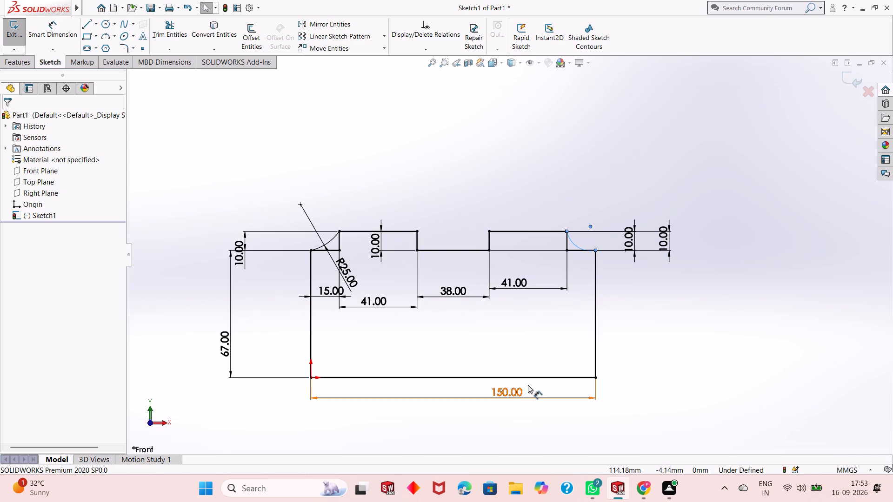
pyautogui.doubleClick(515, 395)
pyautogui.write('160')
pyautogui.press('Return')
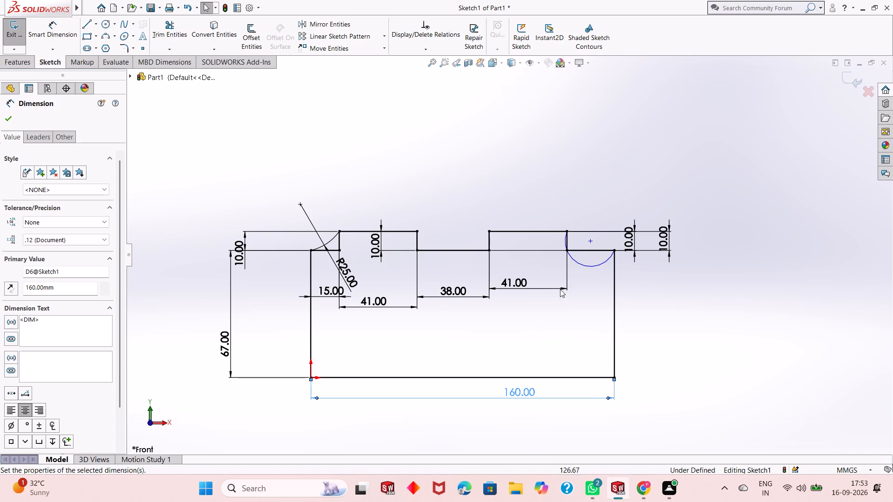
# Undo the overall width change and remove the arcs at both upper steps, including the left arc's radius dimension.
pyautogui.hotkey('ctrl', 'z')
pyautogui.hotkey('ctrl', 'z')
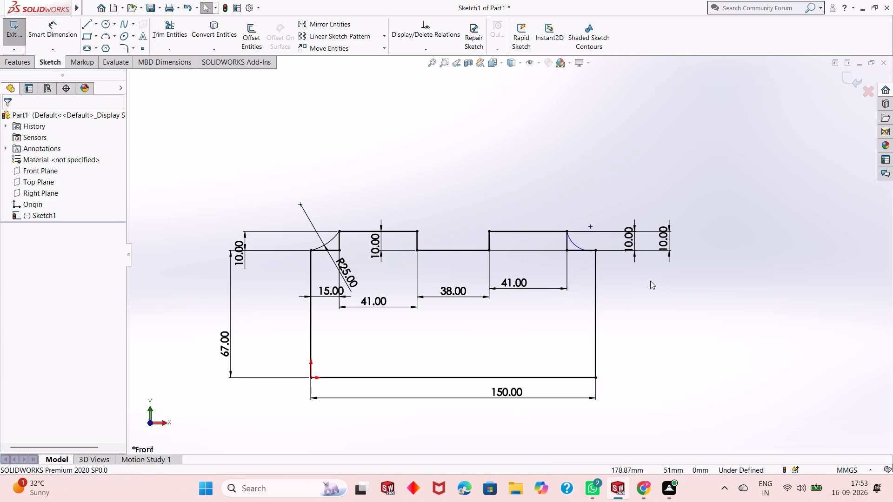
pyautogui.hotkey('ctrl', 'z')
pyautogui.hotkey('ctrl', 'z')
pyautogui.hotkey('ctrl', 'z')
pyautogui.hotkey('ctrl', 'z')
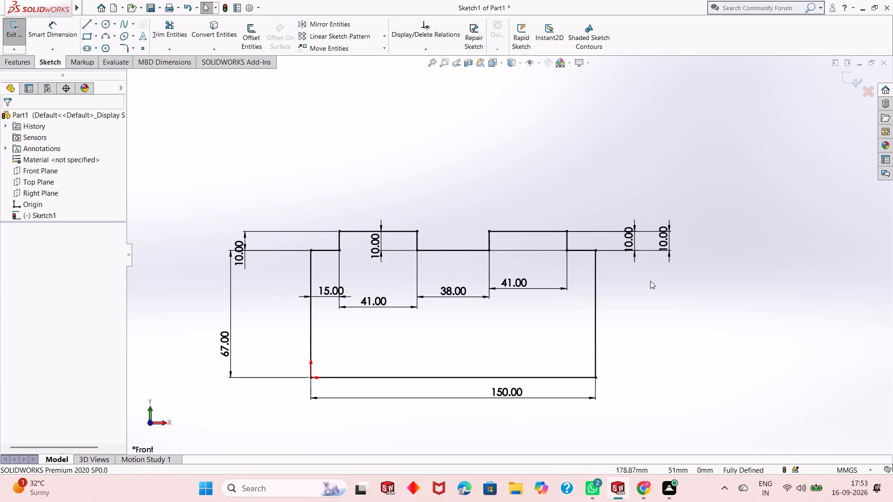
# Set the overall width of the profile without arcs to 160 mm.
pyautogui.doubleClick(509, 394)
pyautogui.write('160')
pyautogui.press('Return')
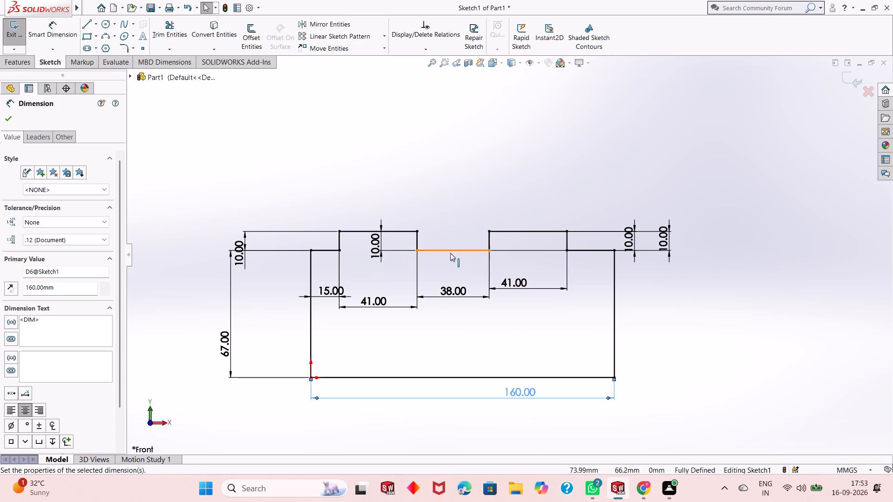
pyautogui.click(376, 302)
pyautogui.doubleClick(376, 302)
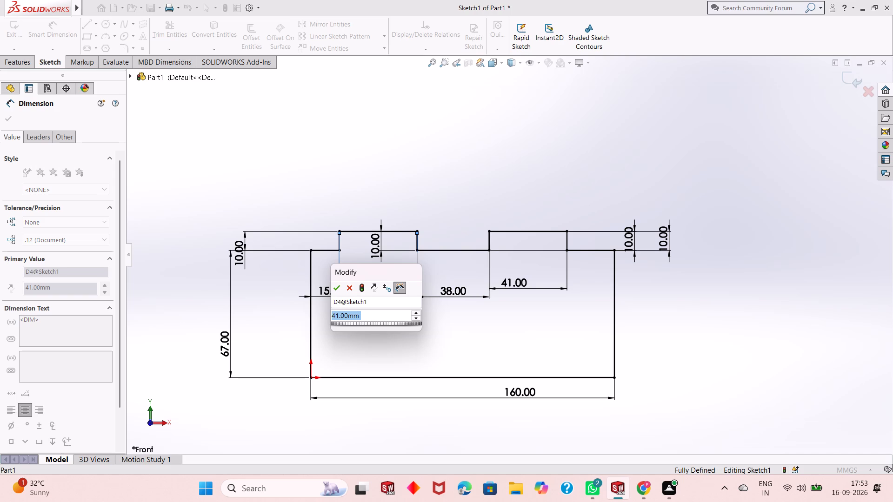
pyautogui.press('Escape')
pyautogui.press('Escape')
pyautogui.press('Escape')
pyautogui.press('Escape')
# Set the horizontal width of the upper-left step to 10 mm.
pyautogui.doubleClick(326, 288)
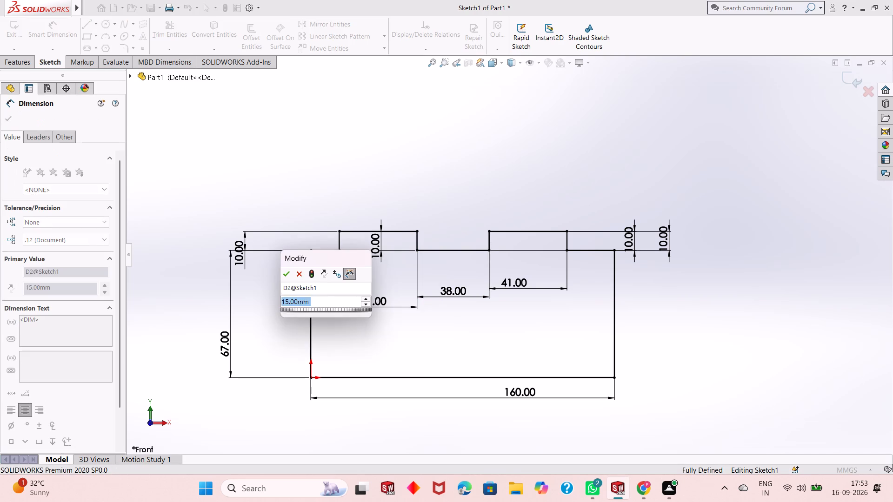
pyautogui.press('1')
pyautogui.press('0')
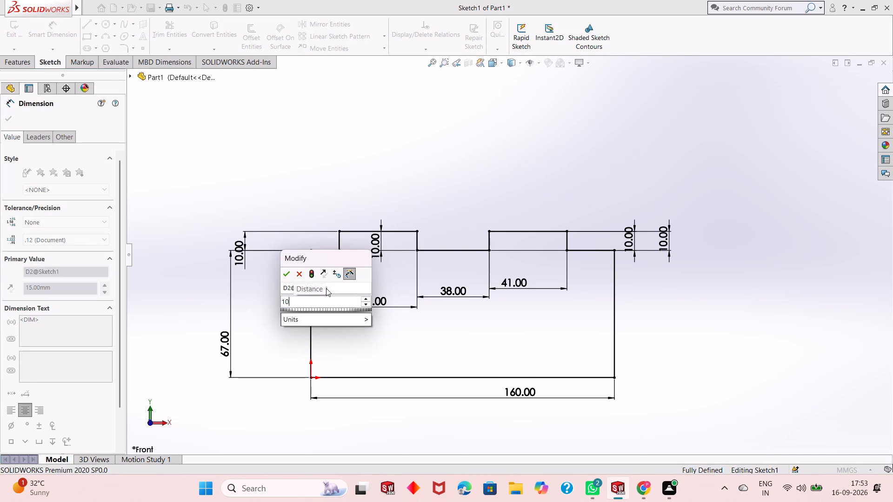
pyautogui.press('Return')
# Check the length of the upper-right step's horizontal line with a trial dimension, without keeping it.
pyautogui.click(573, 251)
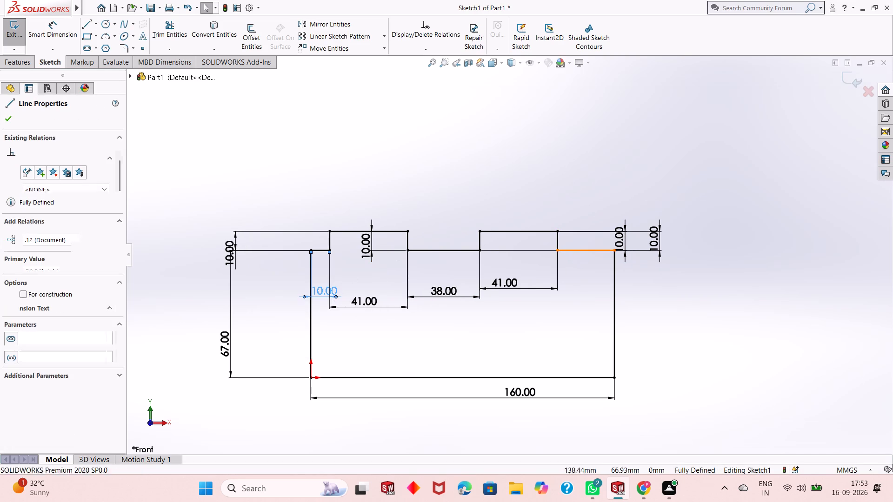
pyautogui.click(574, 288)
pyautogui.press('Escape')
pyautogui.press('Escape')
pyautogui.click(49, 20)
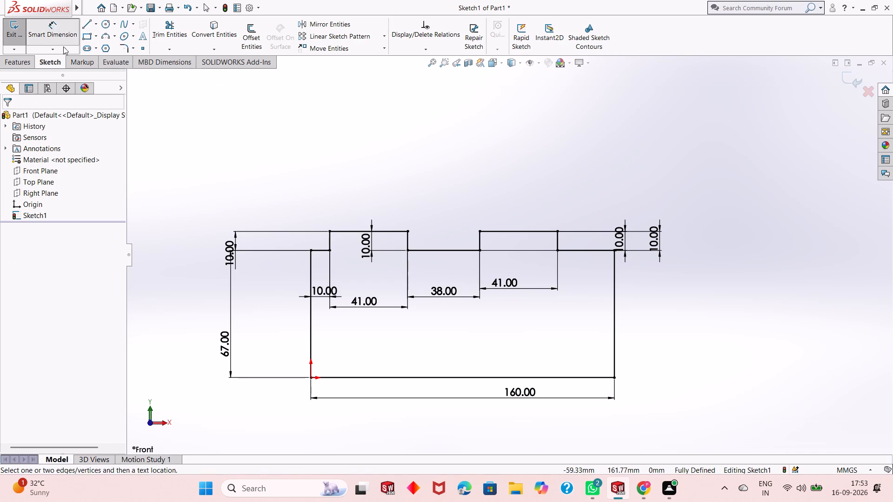
pyautogui.click(586, 252)
pyautogui.click(588, 315)
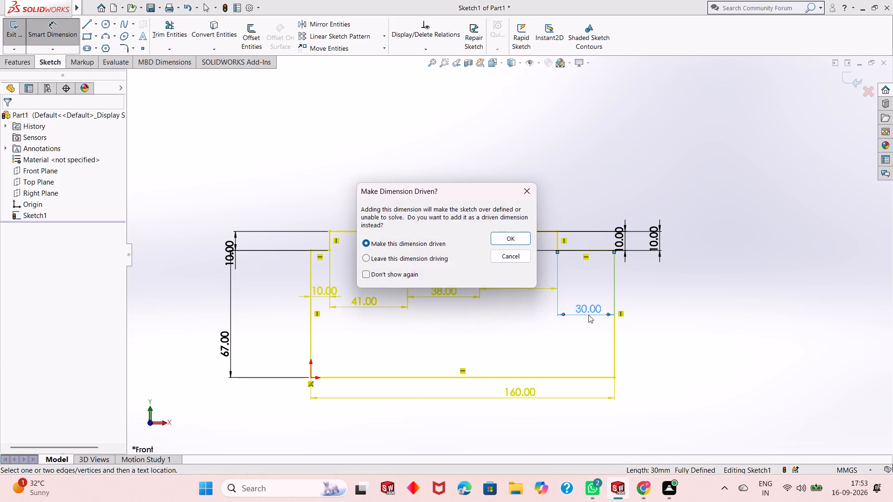
pyautogui.press('Escape')
pyautogui.press('Escape')
pyautogui.press('Escape')
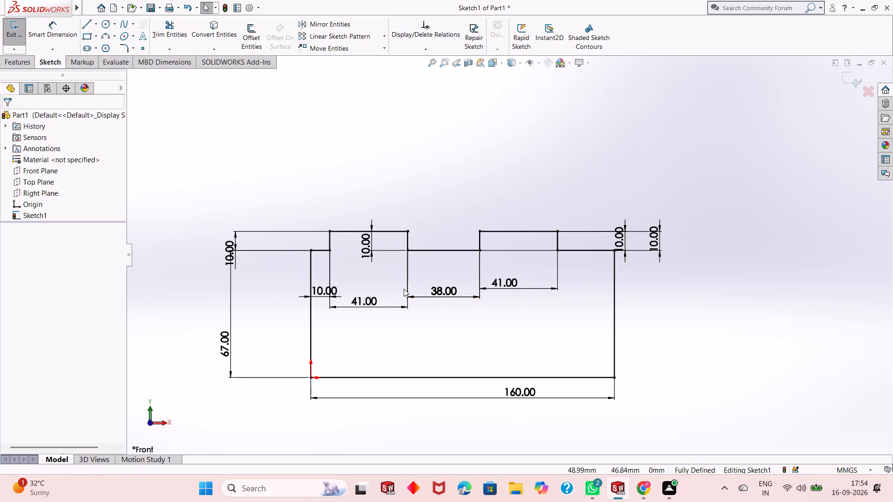
# Set the widths of both the left and right raised sections to 51 mm.
pyautogui.doubleClick(366, 302)
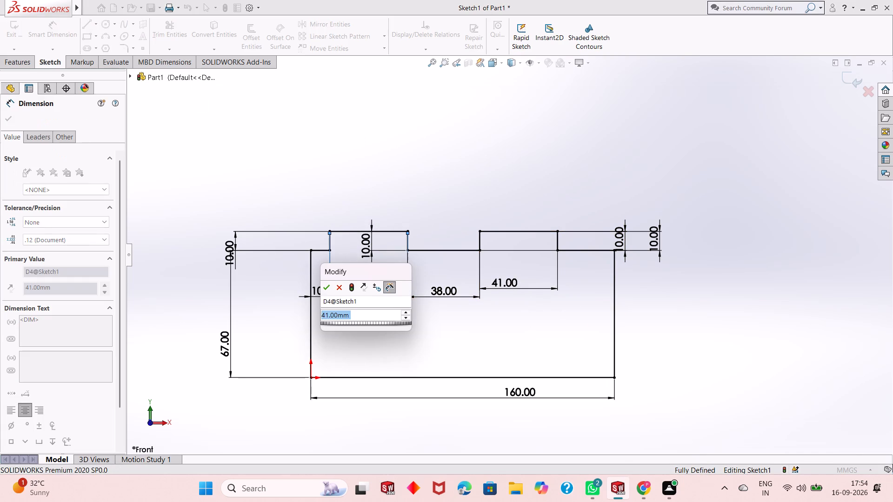
pyautogui.write('51')
pyautogui.press('Return')
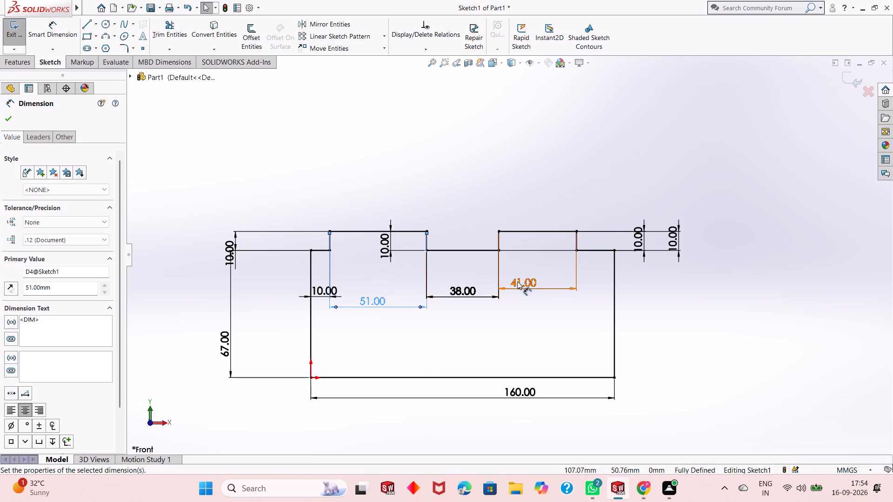
pyautogui.doubleClick(523, 287)
pyautogui.write('51')
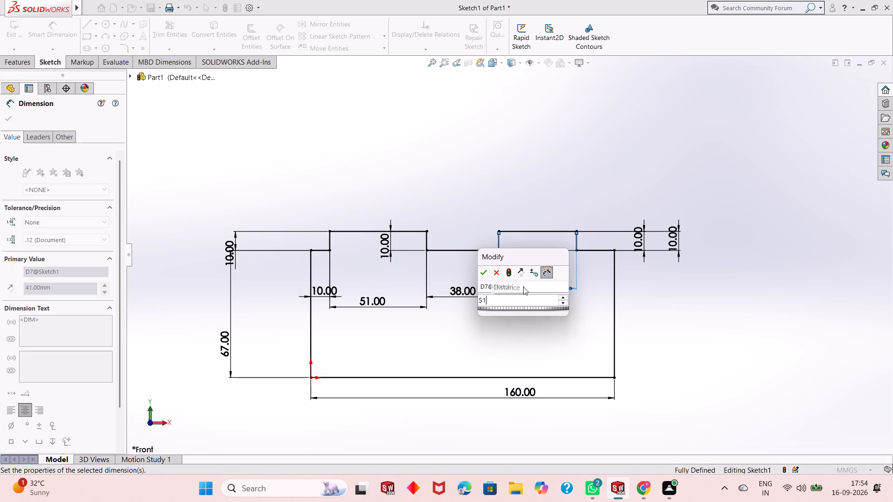
pyautogui.press('Return')
pyautogui.press('Escape')
pyautogui.press('Escape')
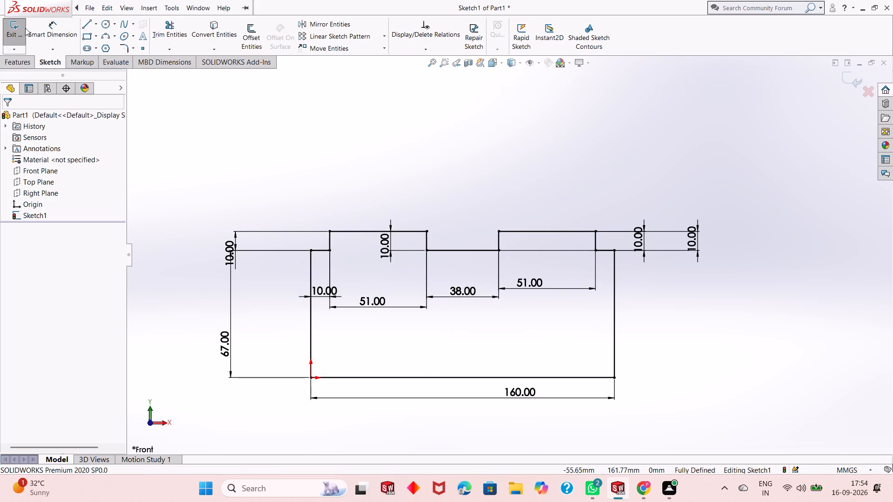
# Check the upper-right step's horizontal length again with a trial dimension, without placing it.
pyautogui.click(52, 30)
pyautogui.click(607, 250)
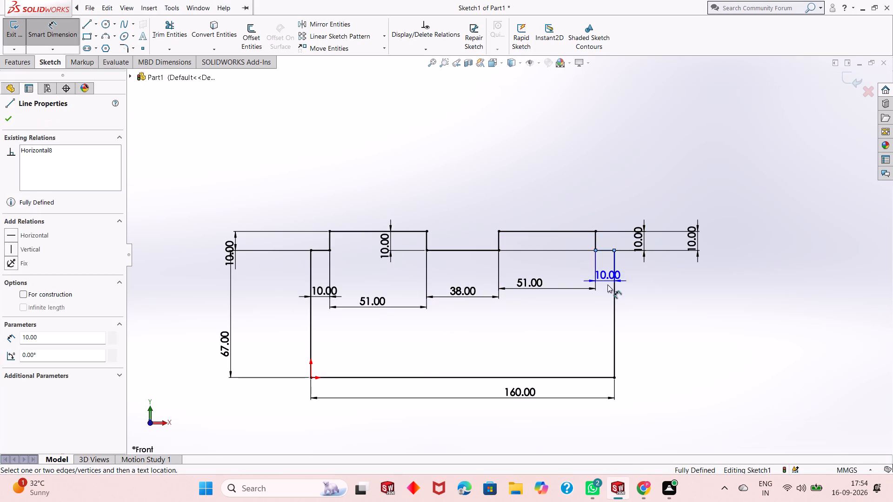
pyautogui.press('Escape')
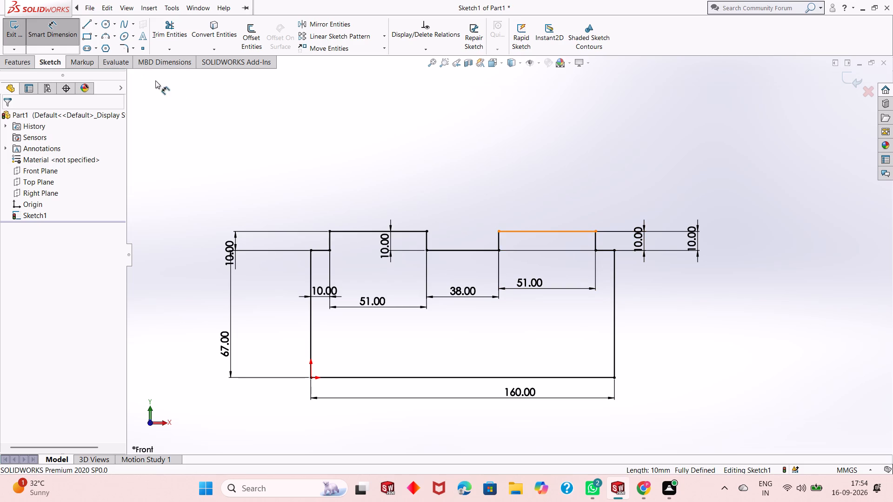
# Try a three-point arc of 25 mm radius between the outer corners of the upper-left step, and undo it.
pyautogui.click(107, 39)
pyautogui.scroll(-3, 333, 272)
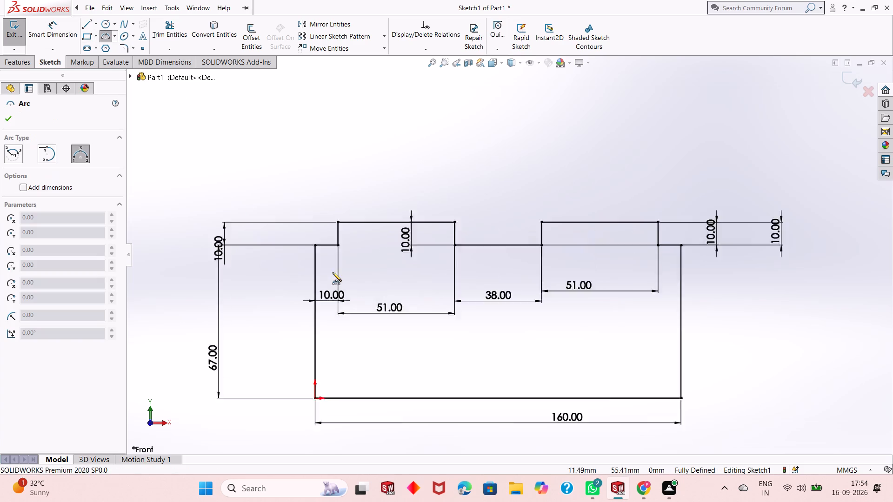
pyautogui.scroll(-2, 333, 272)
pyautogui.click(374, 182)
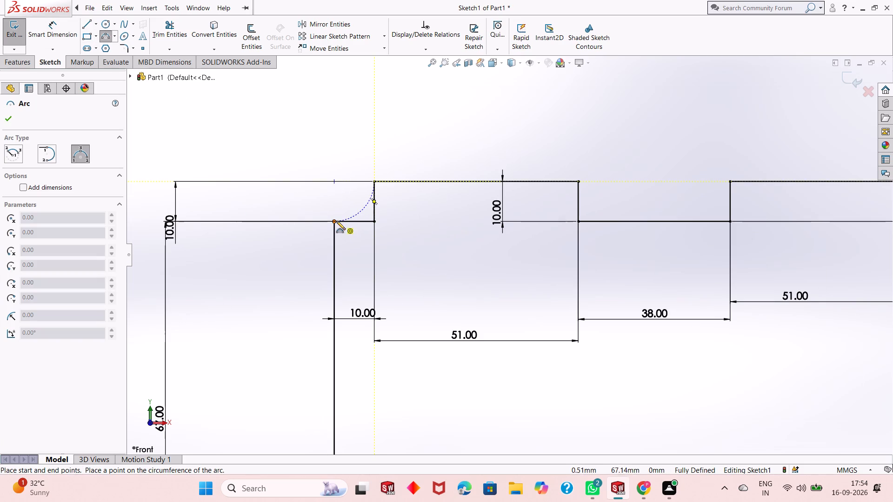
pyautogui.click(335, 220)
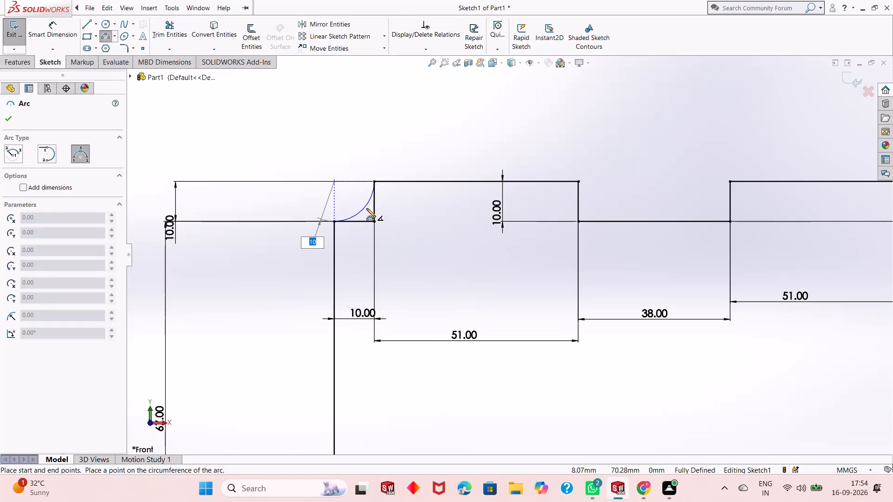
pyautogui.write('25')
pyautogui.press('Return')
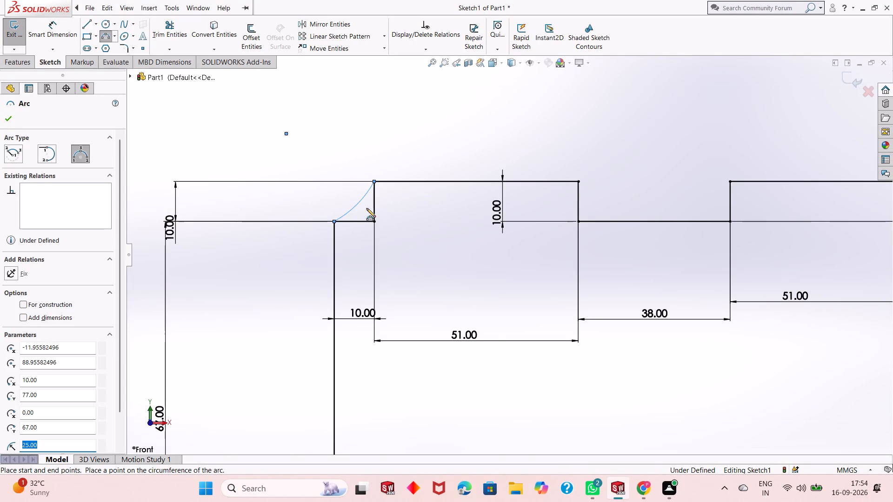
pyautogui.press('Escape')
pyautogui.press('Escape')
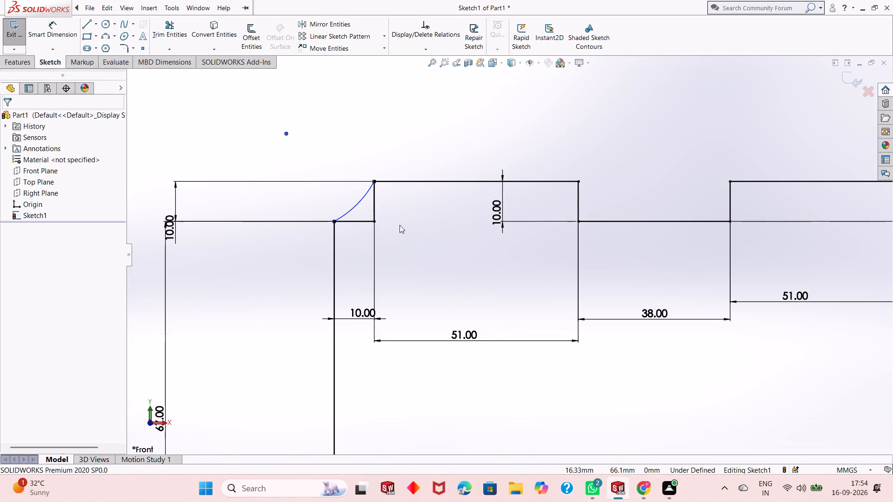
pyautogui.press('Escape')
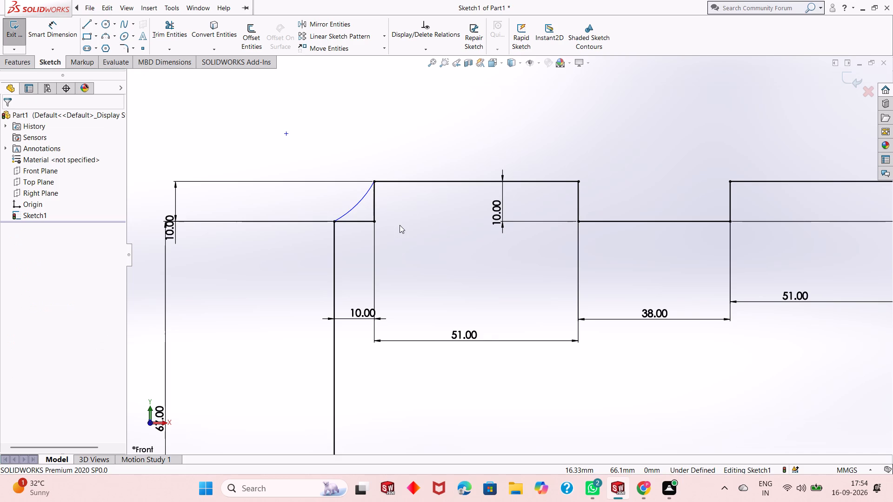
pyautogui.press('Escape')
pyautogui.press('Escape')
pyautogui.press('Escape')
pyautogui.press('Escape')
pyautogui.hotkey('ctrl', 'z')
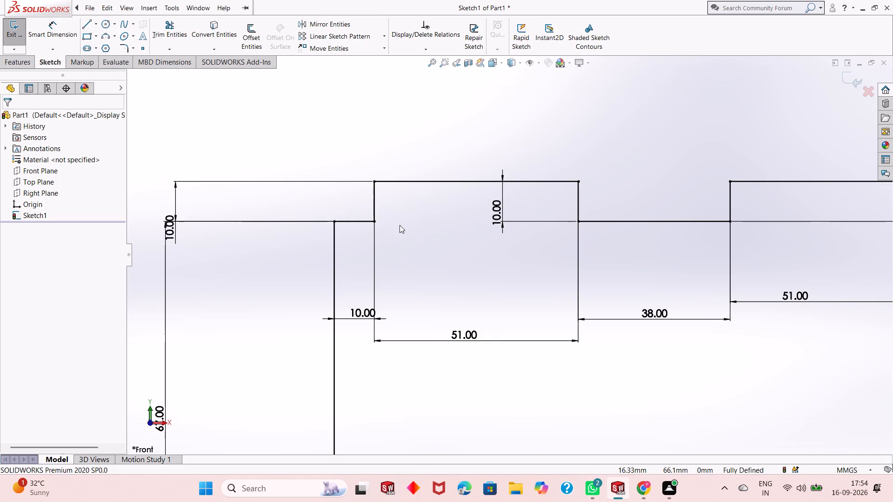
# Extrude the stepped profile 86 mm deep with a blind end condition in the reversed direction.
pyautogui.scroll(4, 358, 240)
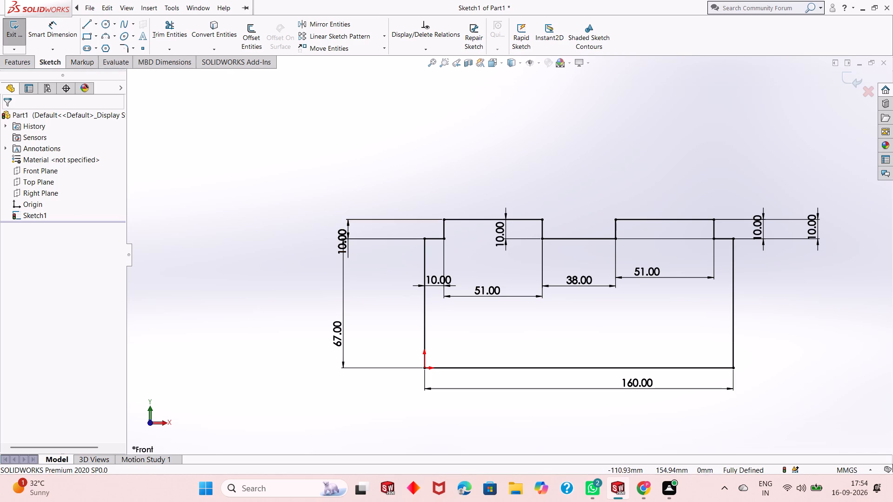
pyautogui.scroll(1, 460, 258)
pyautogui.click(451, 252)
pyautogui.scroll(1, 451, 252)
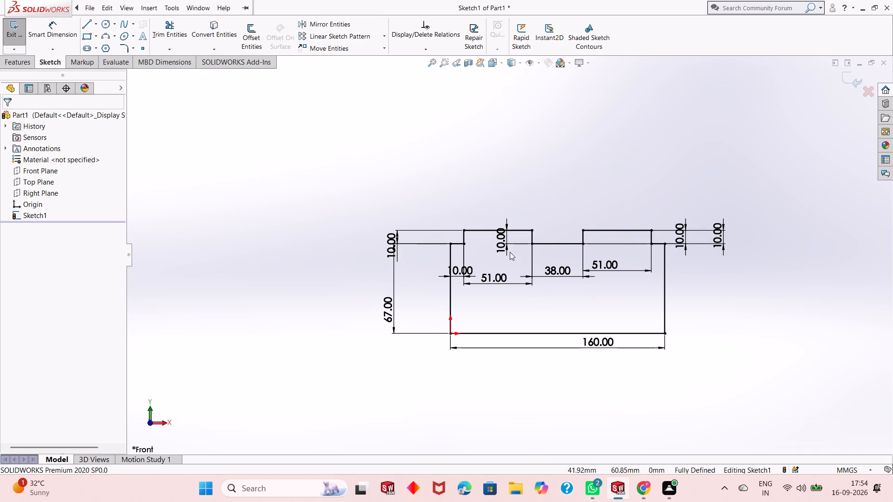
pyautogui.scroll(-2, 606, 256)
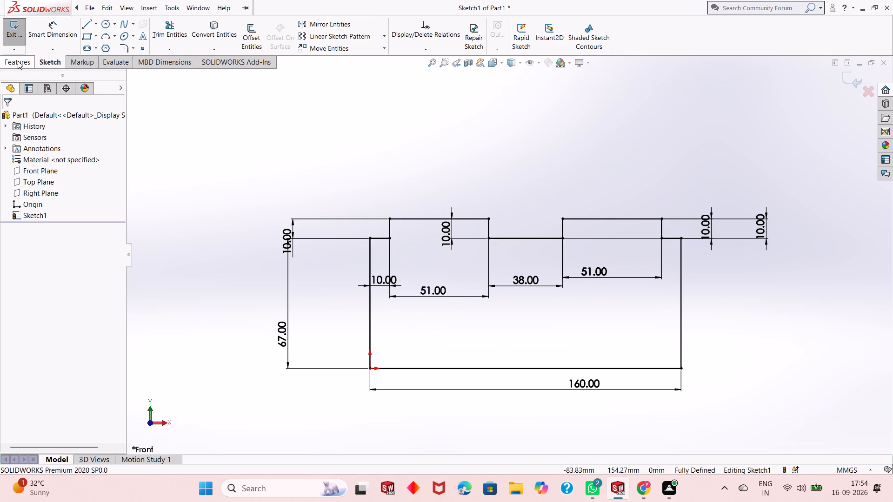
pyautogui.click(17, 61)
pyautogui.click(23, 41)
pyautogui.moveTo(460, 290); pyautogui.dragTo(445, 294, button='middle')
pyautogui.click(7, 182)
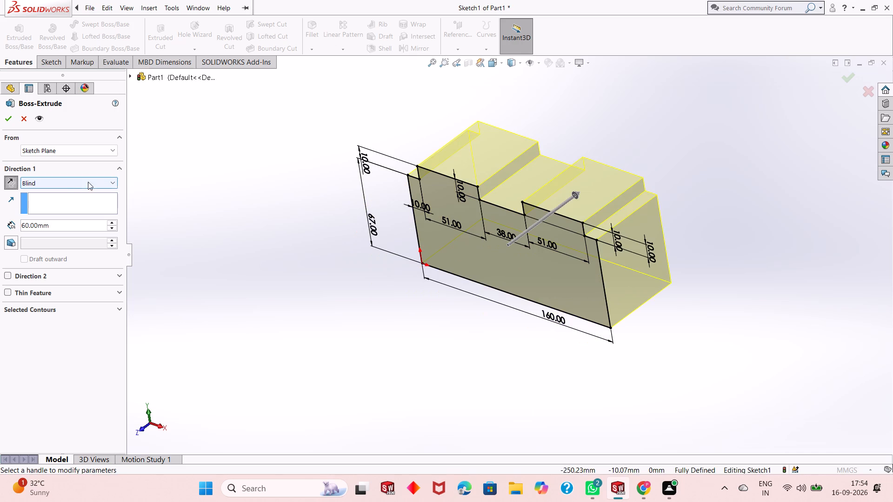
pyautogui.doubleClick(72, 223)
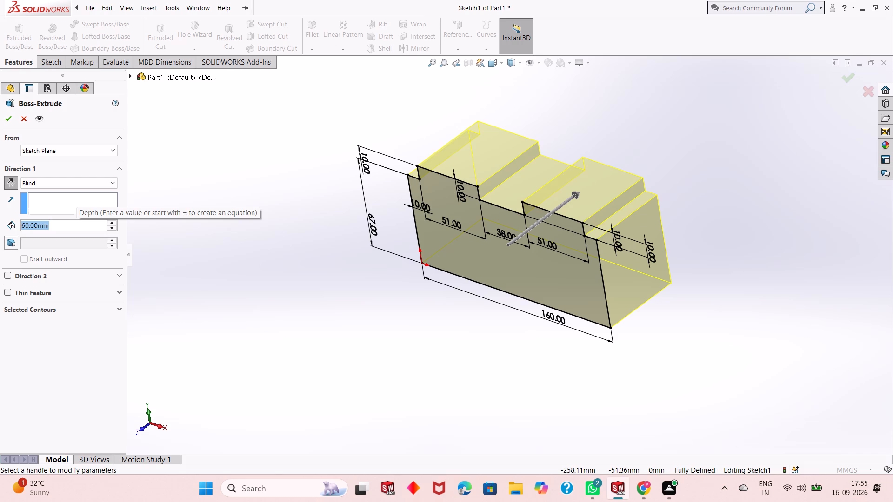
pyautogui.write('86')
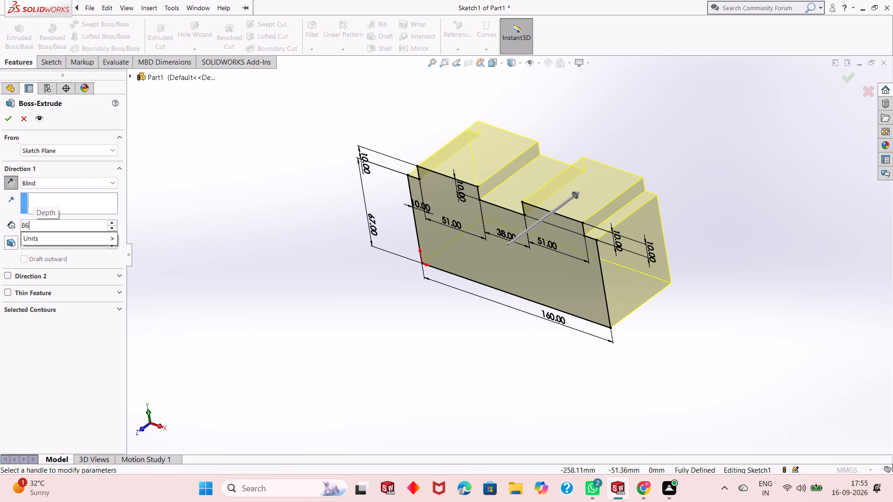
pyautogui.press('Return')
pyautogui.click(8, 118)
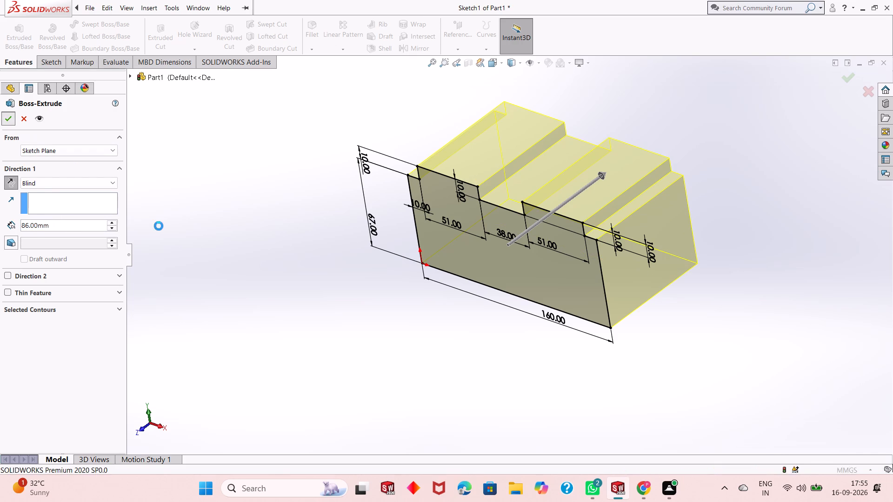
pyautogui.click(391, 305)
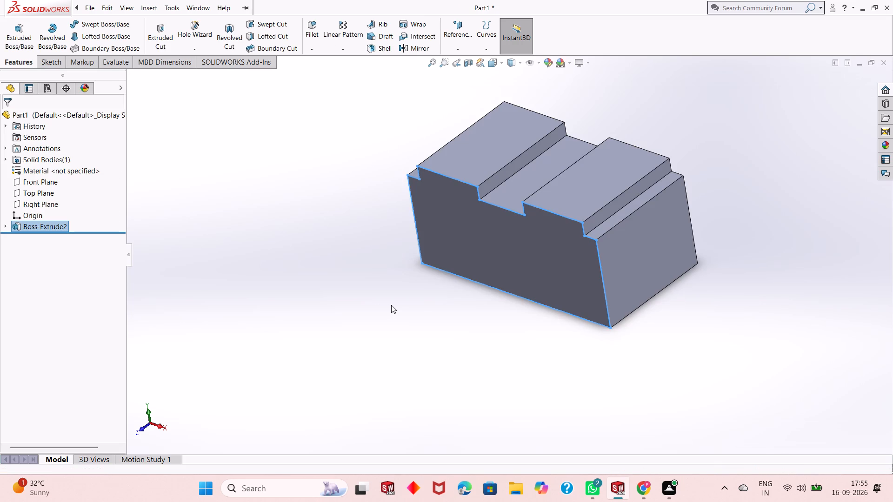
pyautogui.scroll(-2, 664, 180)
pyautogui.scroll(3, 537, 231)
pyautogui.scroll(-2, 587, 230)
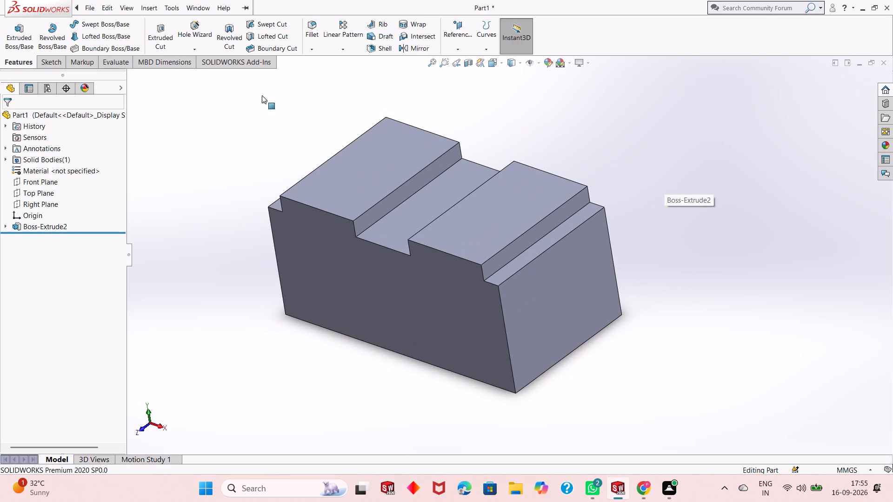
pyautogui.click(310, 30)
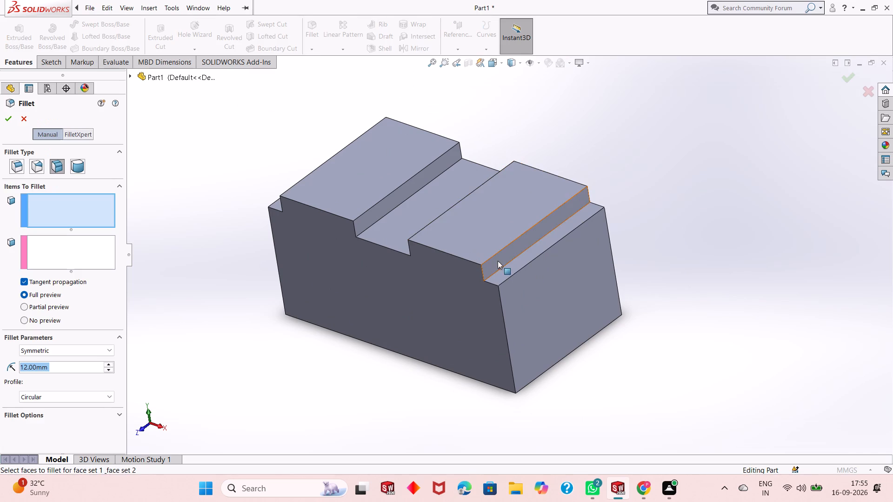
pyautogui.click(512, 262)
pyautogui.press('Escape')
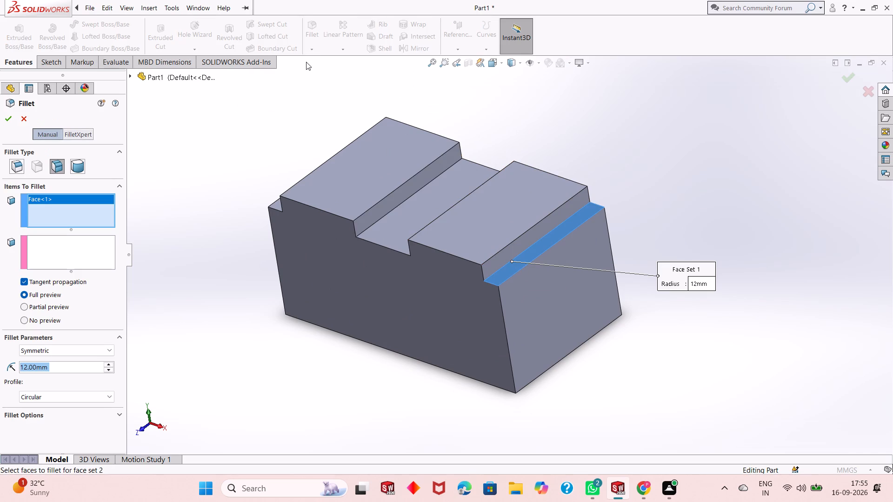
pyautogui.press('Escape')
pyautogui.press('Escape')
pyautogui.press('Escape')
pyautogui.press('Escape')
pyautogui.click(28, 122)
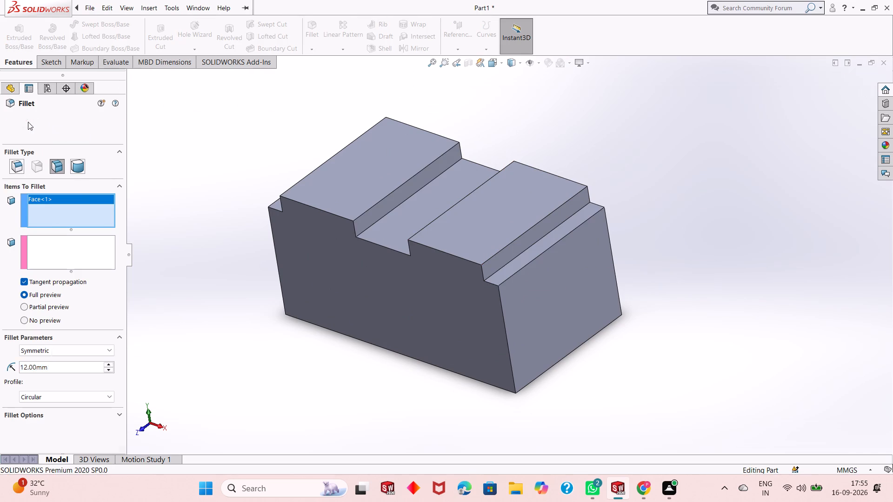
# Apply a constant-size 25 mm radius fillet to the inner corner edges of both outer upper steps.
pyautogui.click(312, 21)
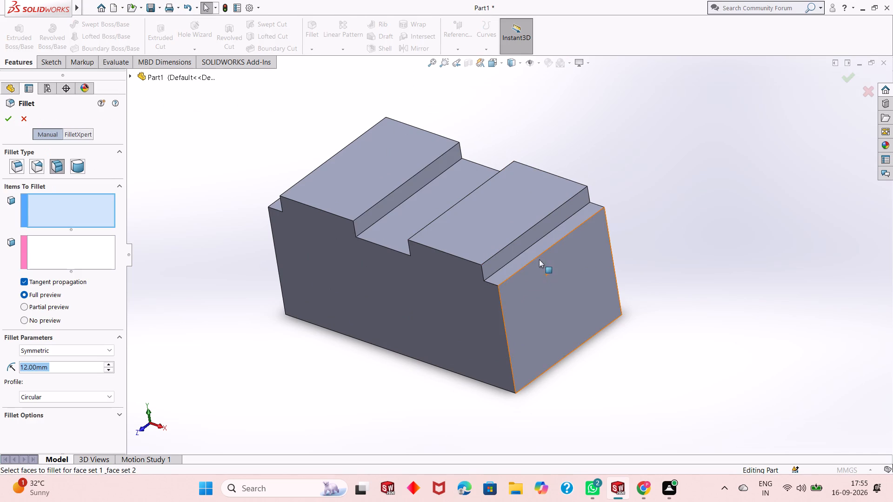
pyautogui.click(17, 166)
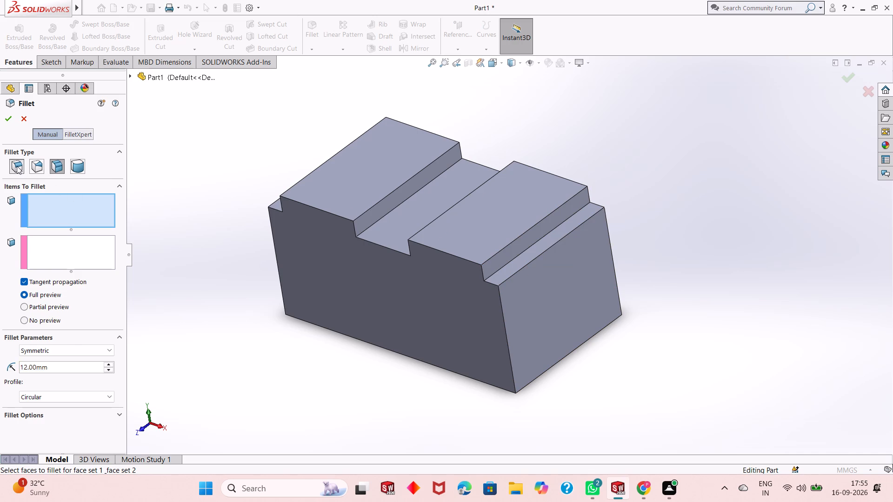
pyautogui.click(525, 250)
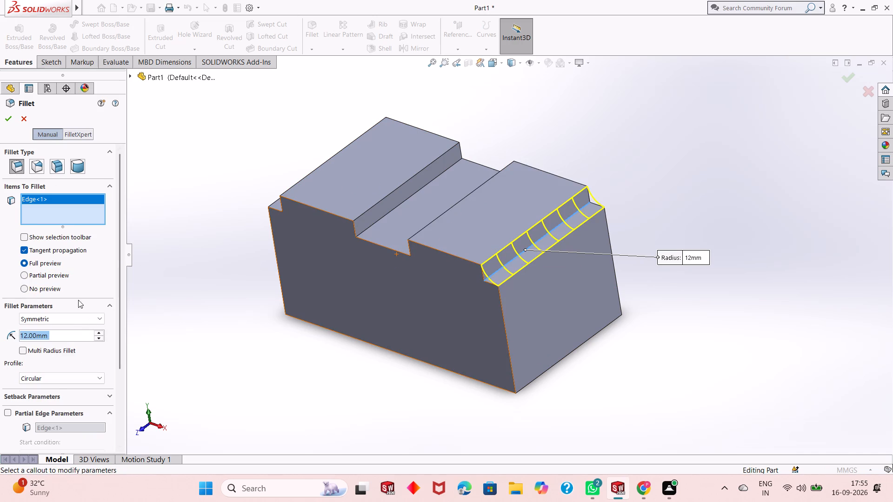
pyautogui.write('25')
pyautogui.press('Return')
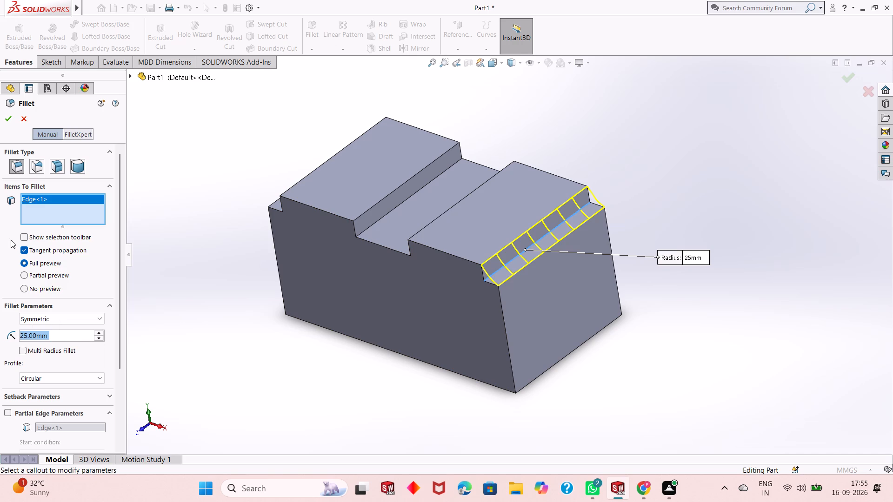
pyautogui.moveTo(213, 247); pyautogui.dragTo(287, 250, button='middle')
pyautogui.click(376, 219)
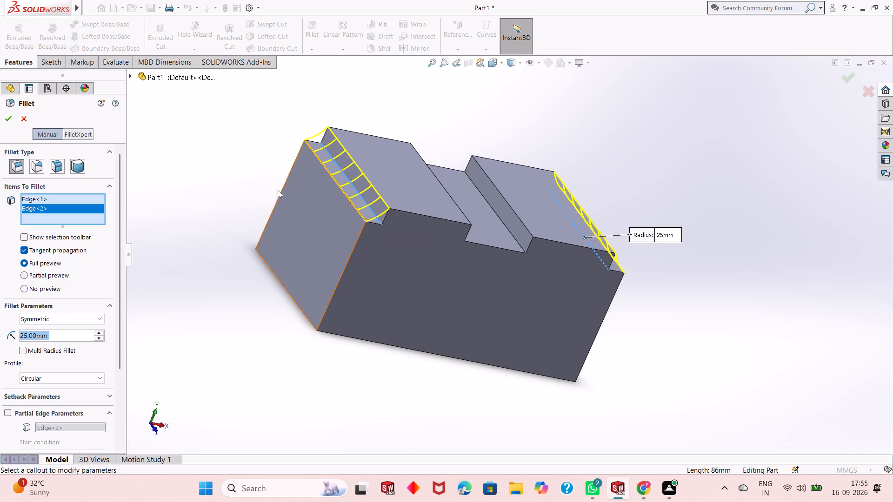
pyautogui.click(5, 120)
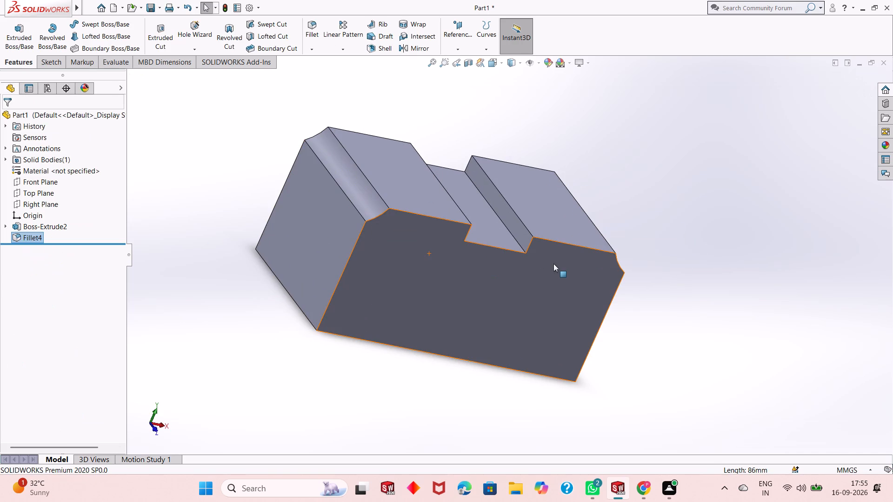
# Examine the shape of the filleted outer steps and the central notch from several angles.
pyautogui.moveTo(554, 264); pyautogui.dragTo(481, 271, button='middle')
pyautogui.scroll(-3, 521, 248)
pyautogui.moveTo(521, 247); pyautogui.dragTo(523, 247, button='middle')
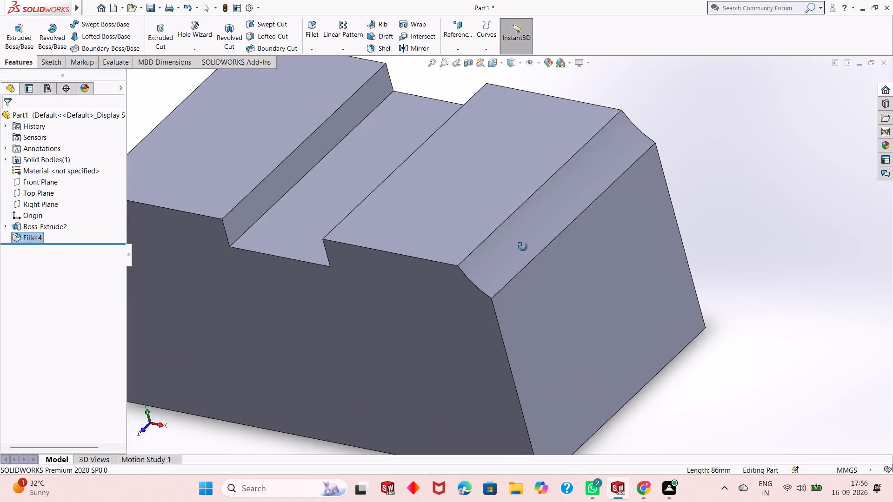
pyautogui.moveTo(523, 247); pyautogui.dragTo(551, 217, button='middle')
pyautogui.scroll(2, 527, 253)
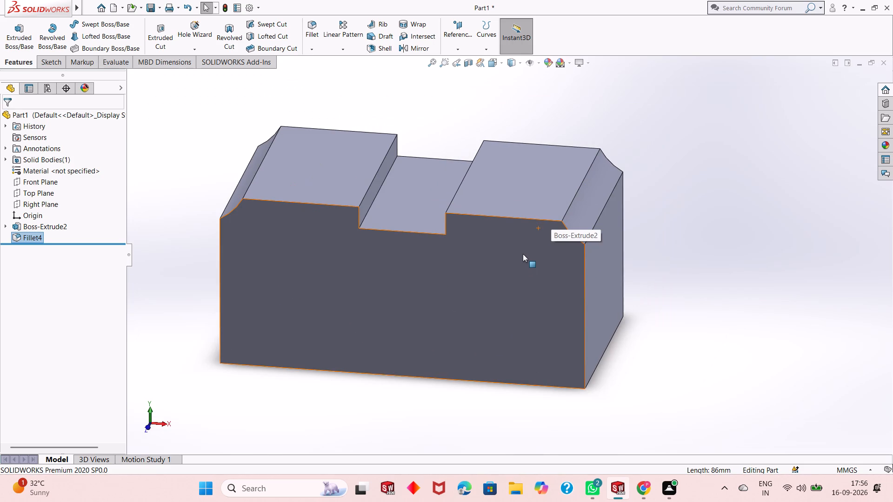
pyautogui.moveTo(523, 254); pyautogui.dragTo(523, 234, button='middle')
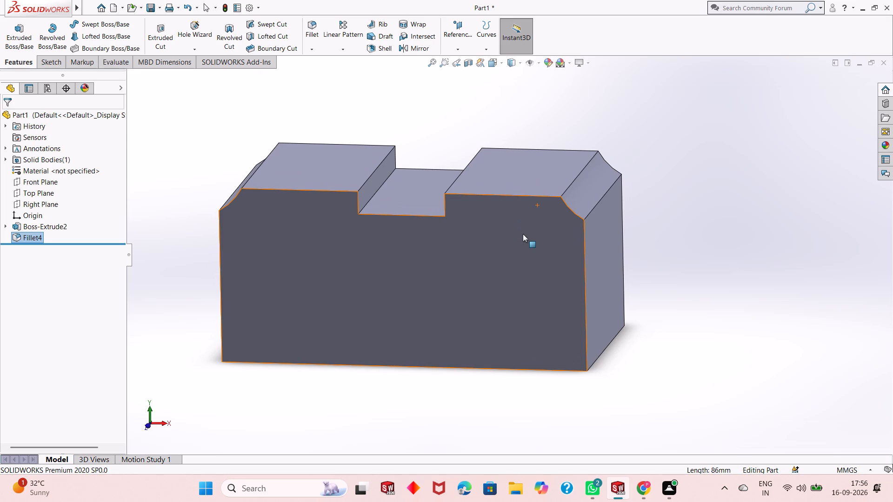
pyautogui.moveTo(523, 234); pyautogui.dragTo(496, 258, button='middle')
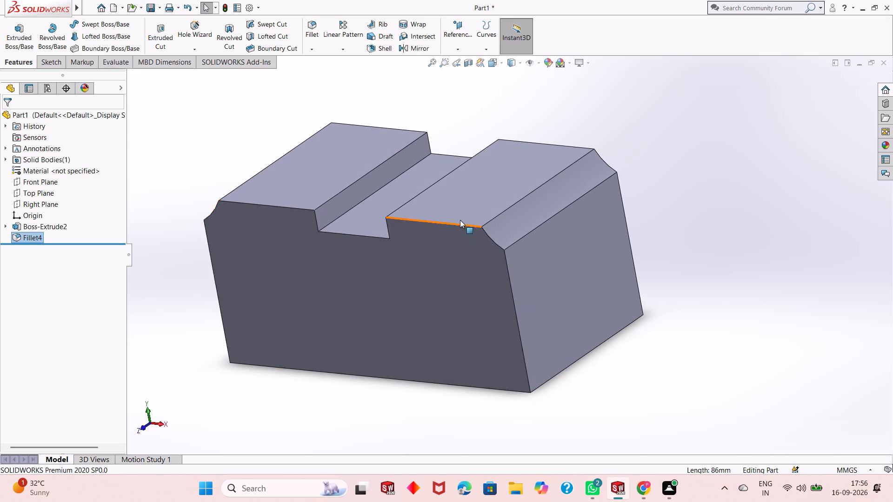
pyautogui.scroll(-2, 460, 220)
pyautogui.scroll(3, 460, 220)
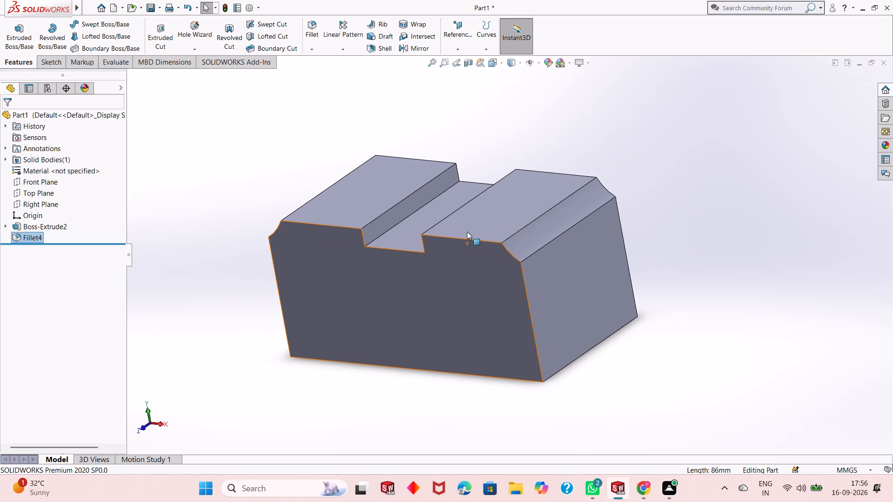
pyautogui.moveTo(469, 228); pyautogui.dragTo(498, 193, button='middle')
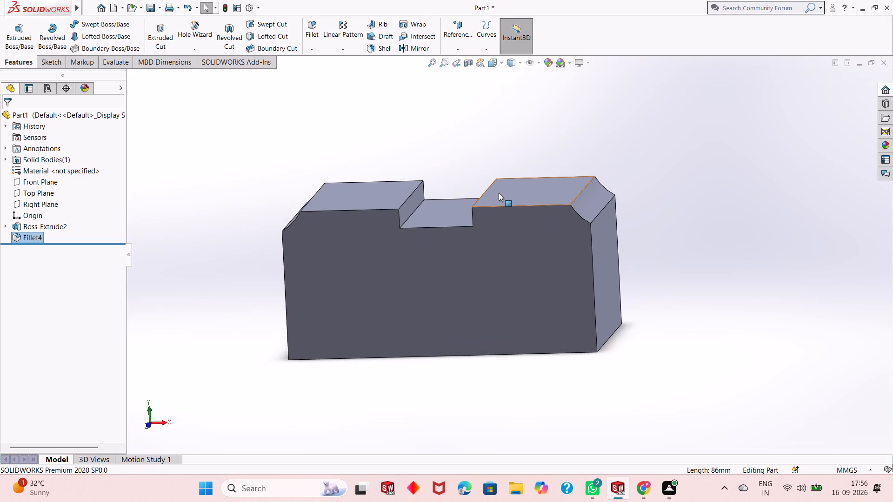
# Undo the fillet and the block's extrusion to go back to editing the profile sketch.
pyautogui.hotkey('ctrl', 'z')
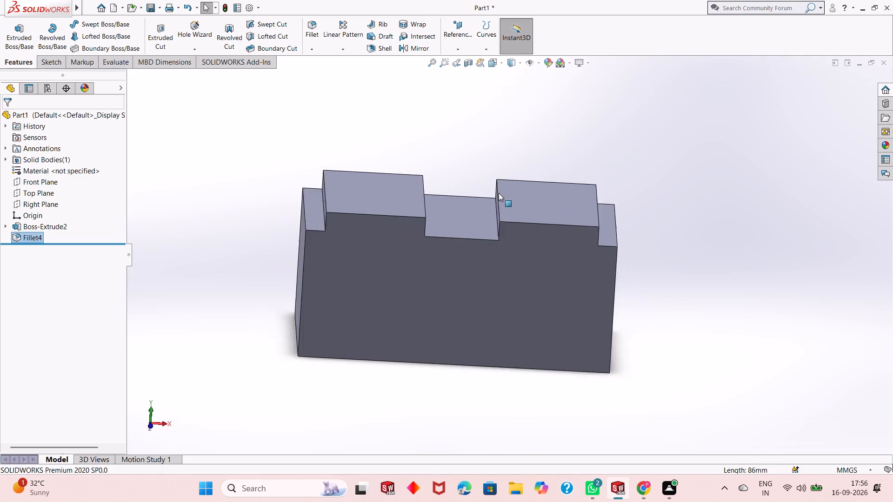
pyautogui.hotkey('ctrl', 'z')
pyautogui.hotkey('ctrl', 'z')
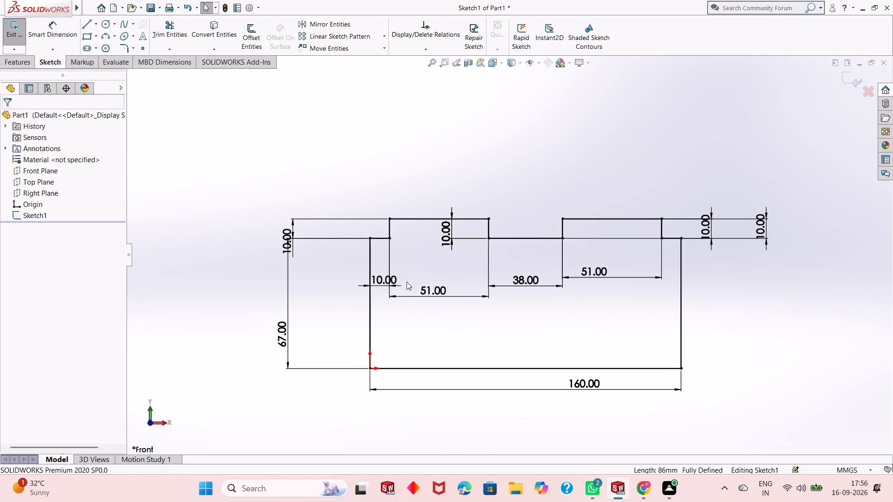
# Set the widths of both raised pads in the profile sketch to 45 mm each.
pyautogui.doubleClick(432, 289)
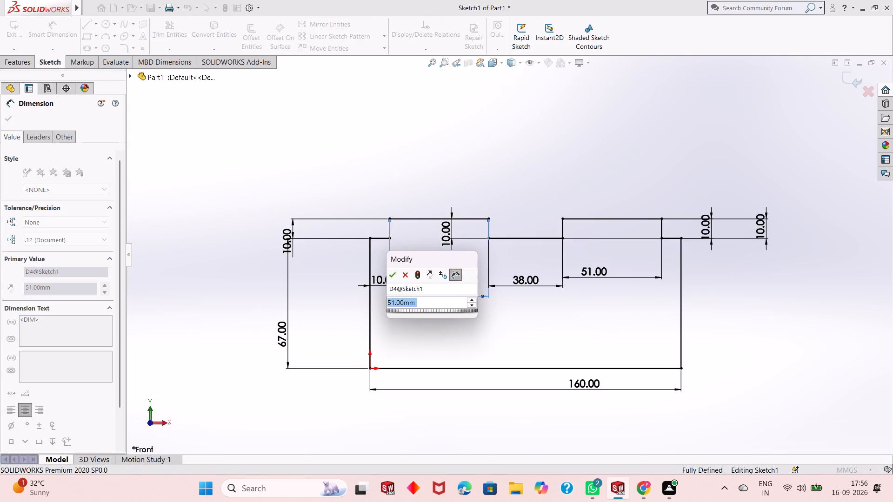
pyautogui.write('45')
pyautogui.press('Return')
pyautogui.doubleClick(585, 271)
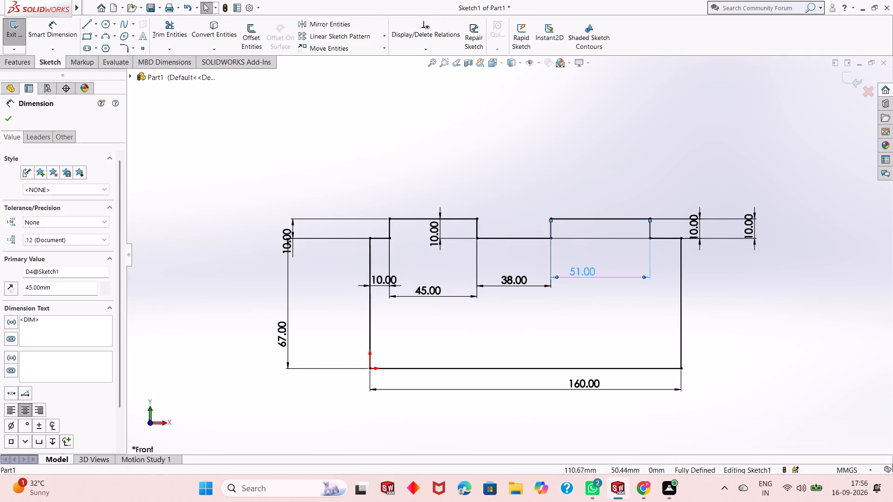
pyautogui.write('45')
pyautogui.press('Return')
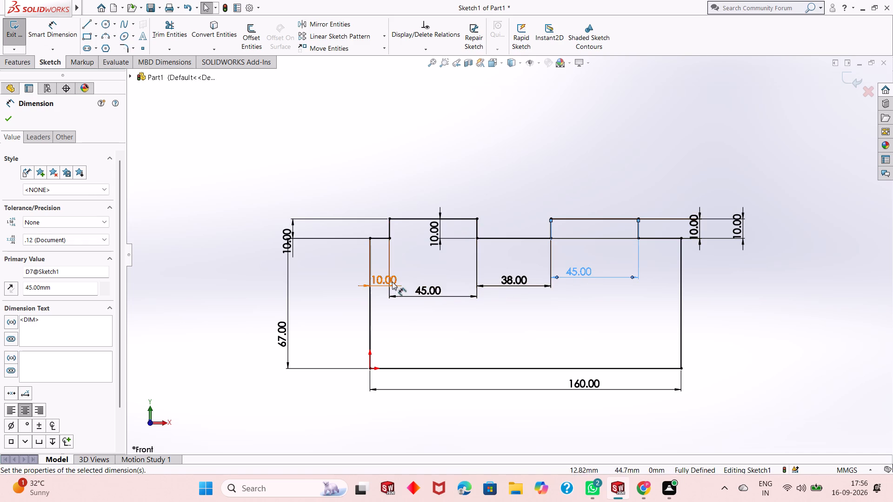
# Set the width of the profile's left outer step to 16 mm, checking the right outer step's width against it.
pyautogui.click(67, 27)
pyautogui.click(665, 238)
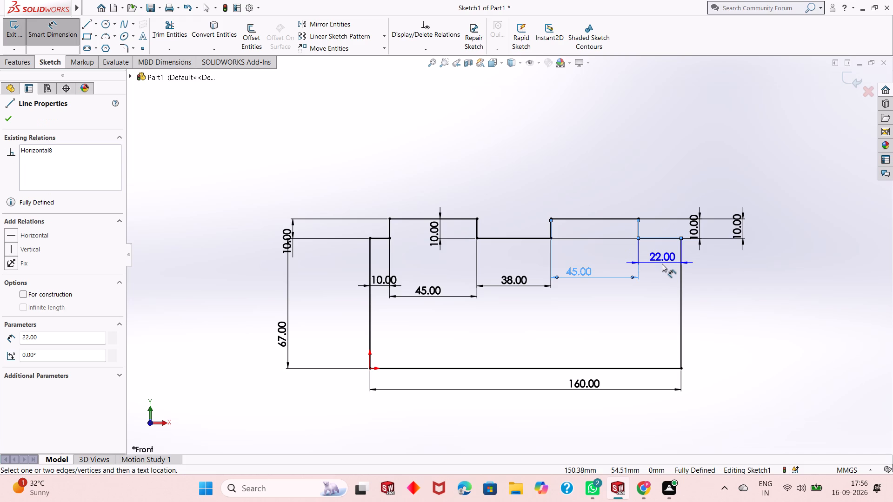
pyautogui.press('Escape')
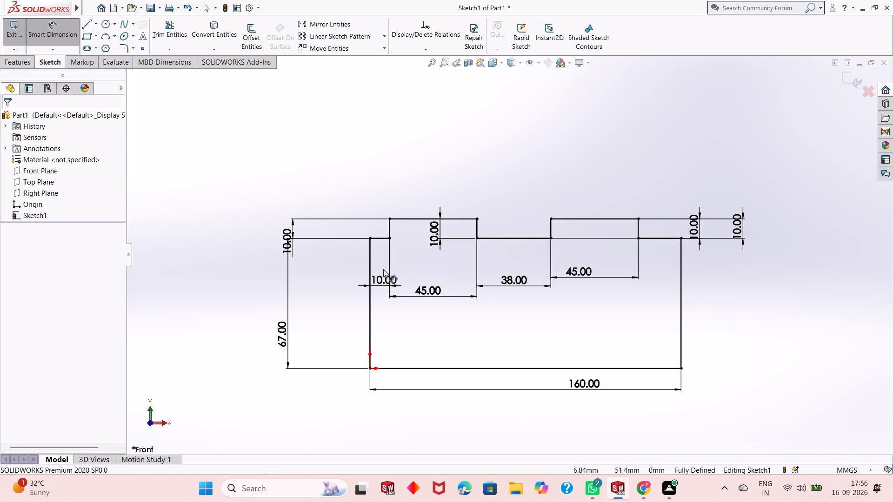
pyautogui.doubleClick(383, 276)
pyautogui.write('16')
pyautogui.press('Return')
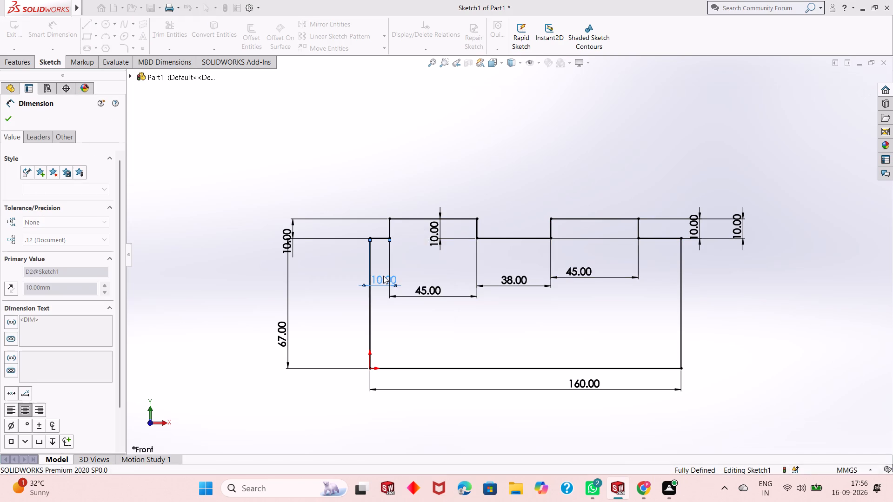
pyautogui.click(666, 240)
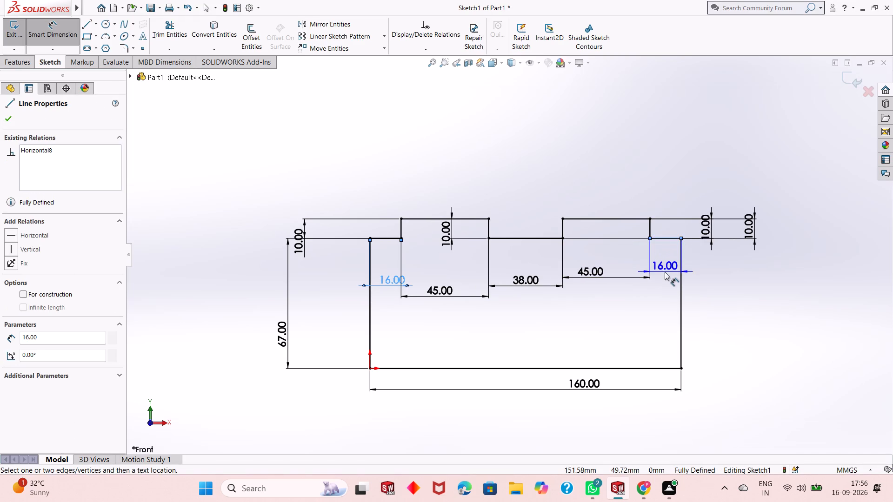
pyautogui.press('Escape')
pyautogui.press('Escape')
# Extrude the revised stepped profile 86 mm with a blind end condition in the reversed direction.
pyautogui.click(9, 60)
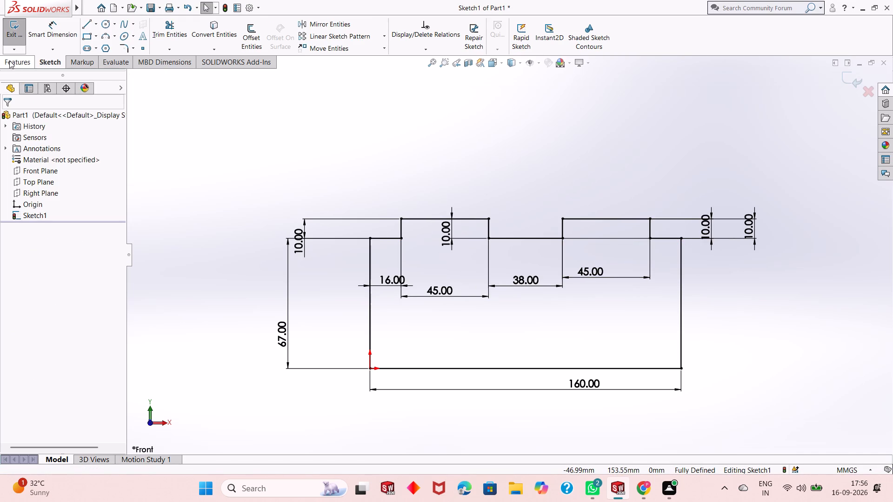
pyautogui.click(20, 42)
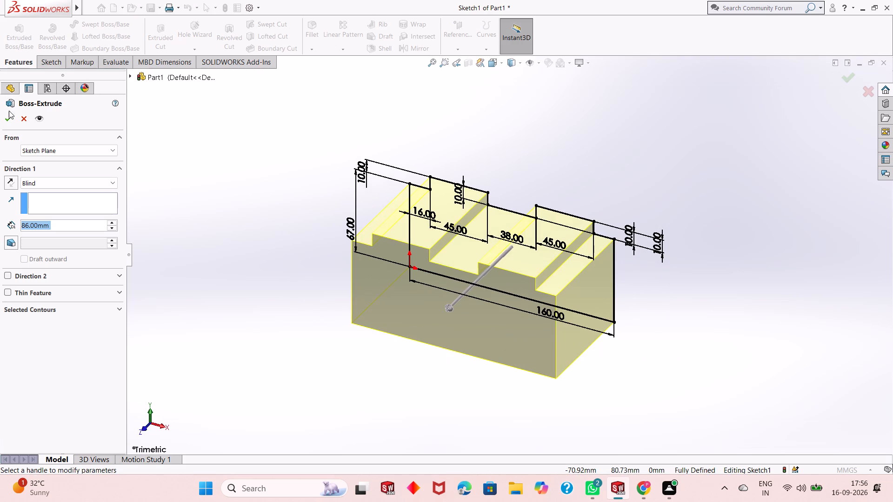
pyautogui.click(5, 182)
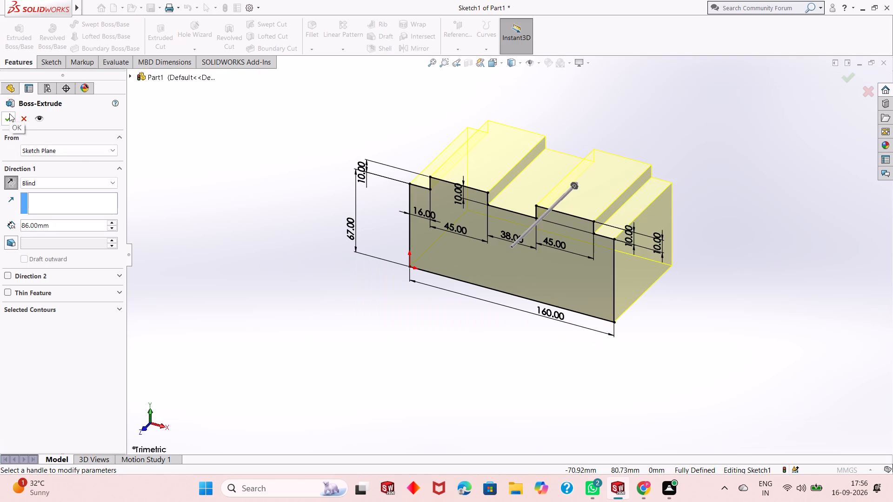
pyautogui.click(9, 113)
pyautogui.moveTo(566, 205); pyautogui.dragTo(606, 198, button='middle')
pyautogui.press('Escape')
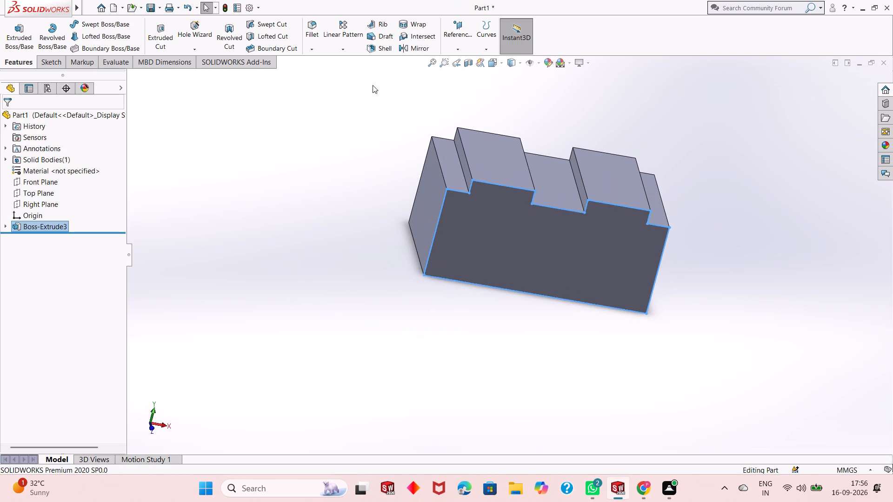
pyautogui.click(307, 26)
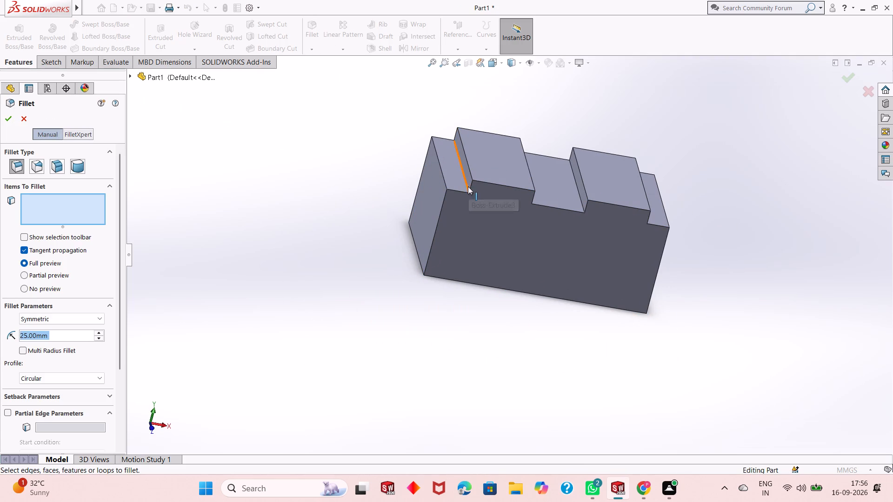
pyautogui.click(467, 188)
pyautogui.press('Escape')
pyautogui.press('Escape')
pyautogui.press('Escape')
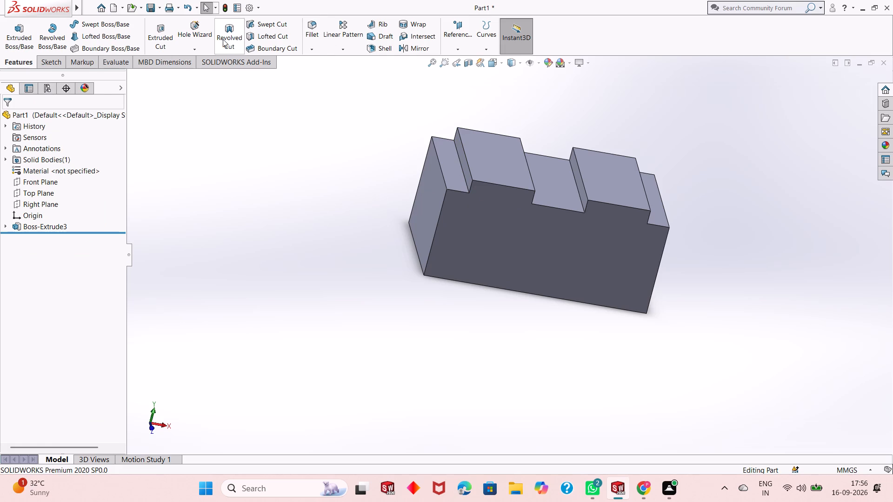
# Apply a constant-size 15 mm radius fillet to the inner corner edges of both outer upper steps.
pyautogui.click(308, 25)
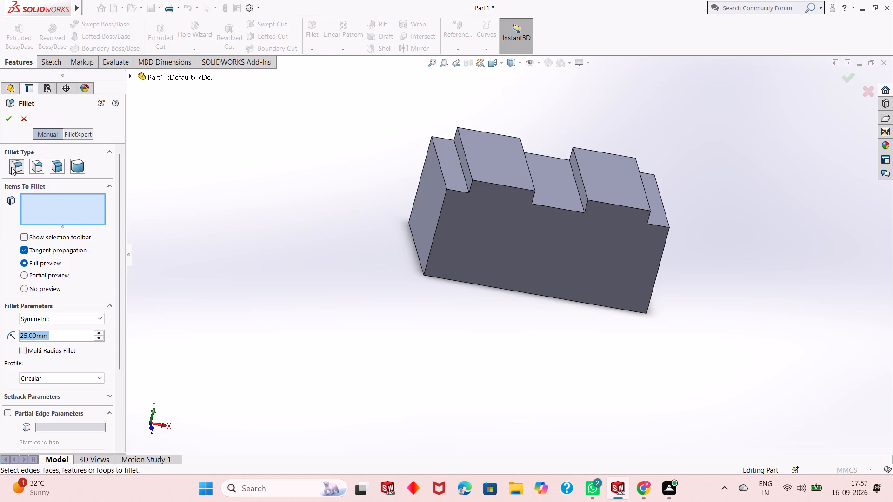
pyautogui.click(12, 167)
pyautogui.click(460, 167)
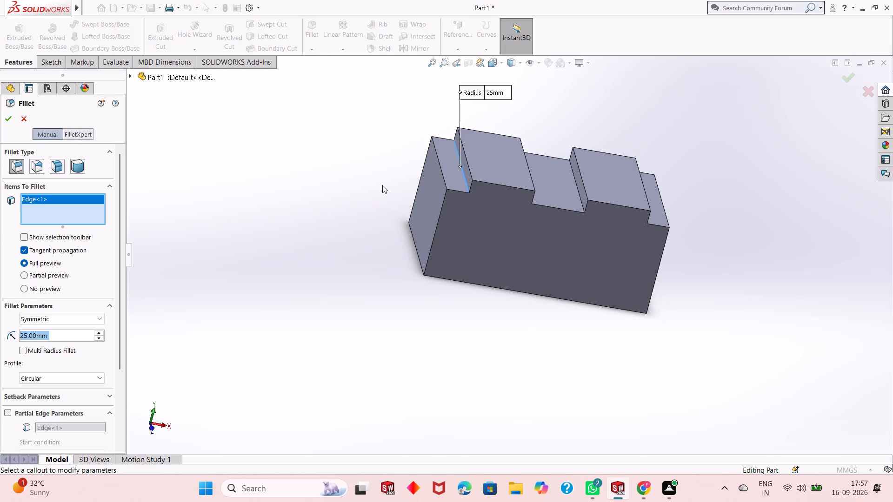
pyautogui.write('20')
pyautogui.press('Return')
pyautogui.write('15')
pyautogui.press('Return')
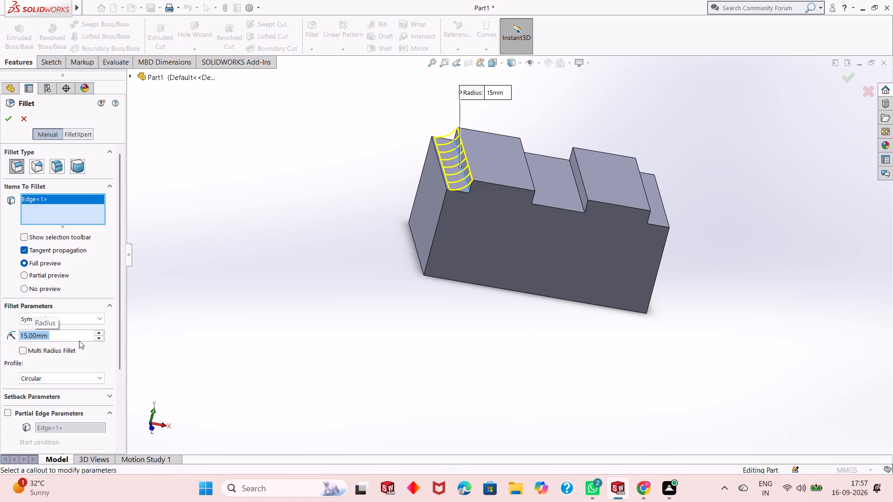
pyautogui.scroll(1, 441, 278)
pyautogui.moveTo(441, 278); pyautogui.dragTo(419, 282, button='middle')
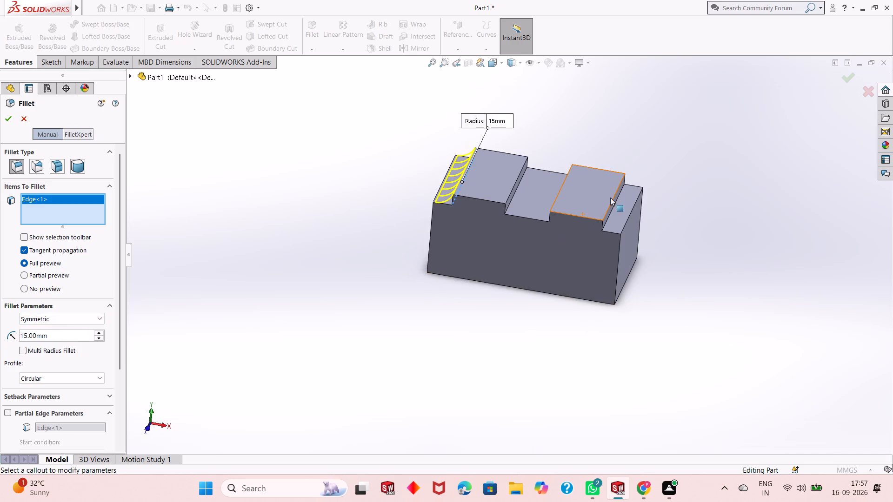
pyautogui.scroll(-5, 610, 198)
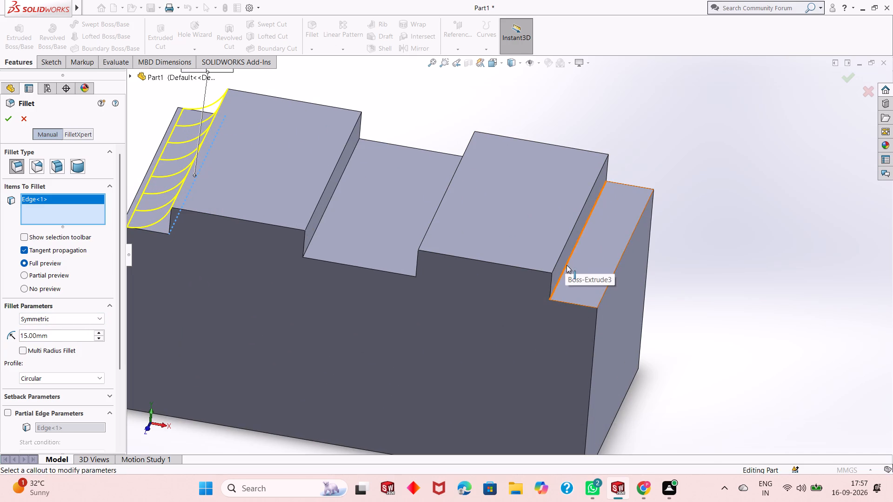
pyautogui.click(566, 264)
pyautogui.click(7, 118)
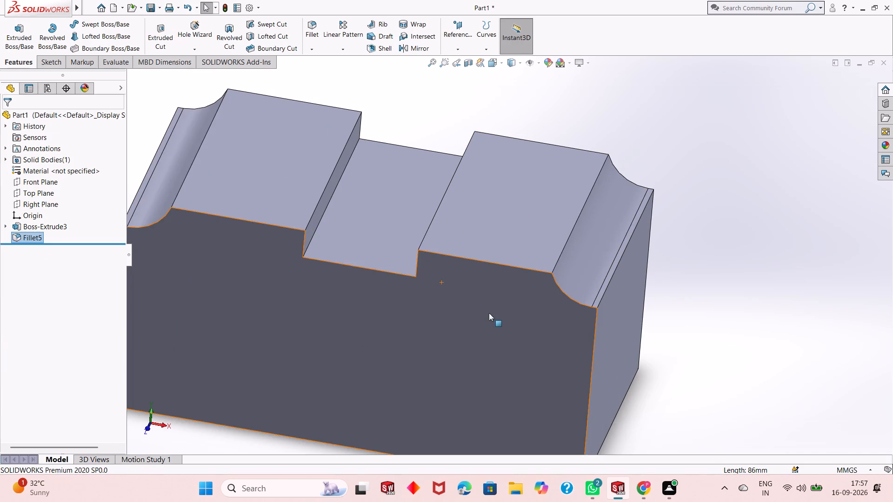
# Start a new sketch on the block's large front stepped face, viewed square-on.
pyautogui.moveTo(510, 317); pyautogui.dragTo(536, 271, button='middle')
pyautogui.moveTo(536, 271); pyautogui.dragTo(506, 292, button='middle')
pyautogui.scroll(-3, 502, 272)
pyautogui.scroll(2, 502, 272)
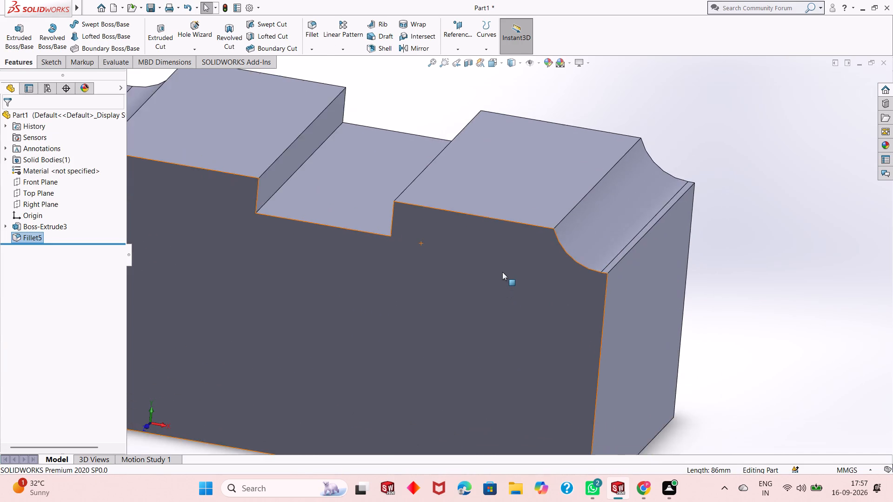
pyautogui.scroll(3, 502, 272)
pyautogui.press('Escape')
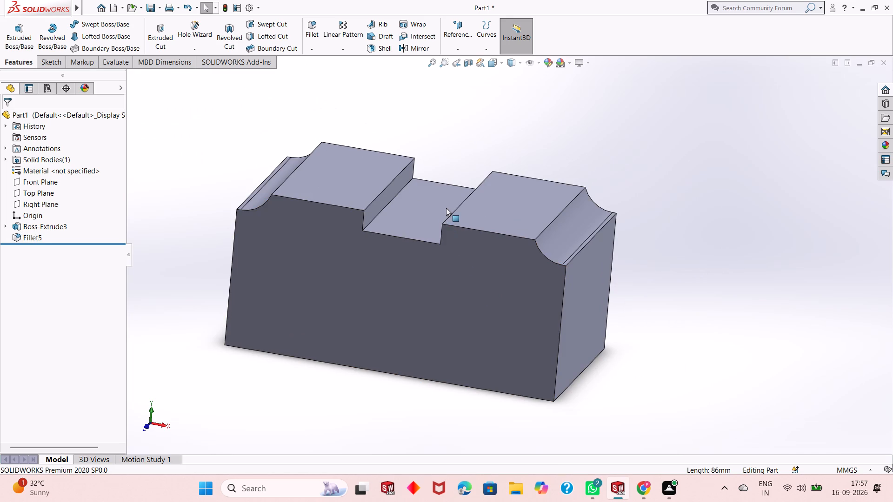
pyautogui.click(407, 281)
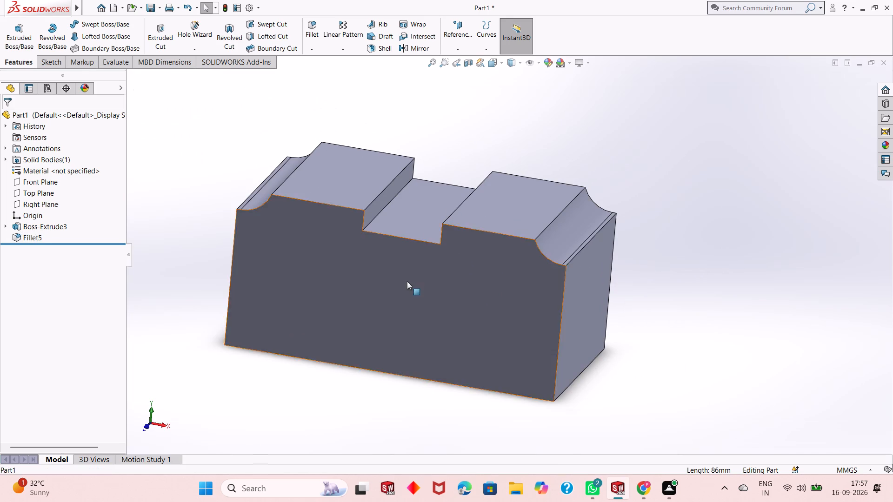
pyautogui.click(449, 254)
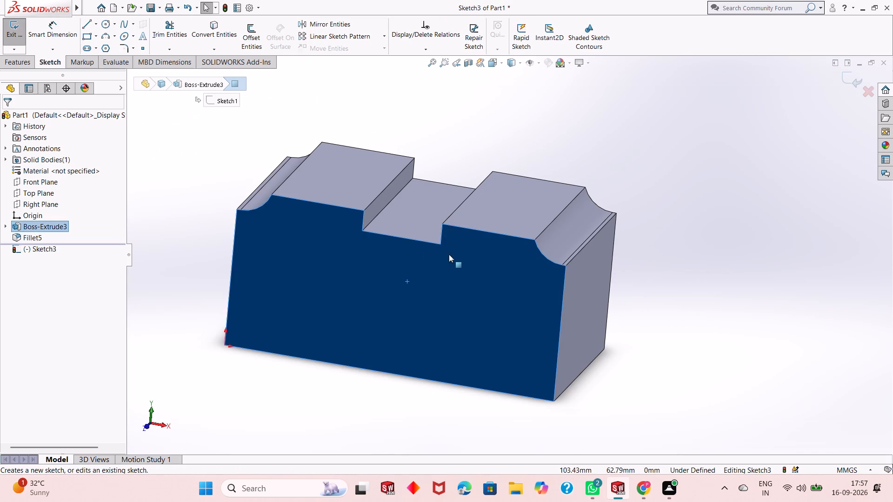
pyautogui.hotkey('ctrl', '8')
pyautogui.press('Escape')
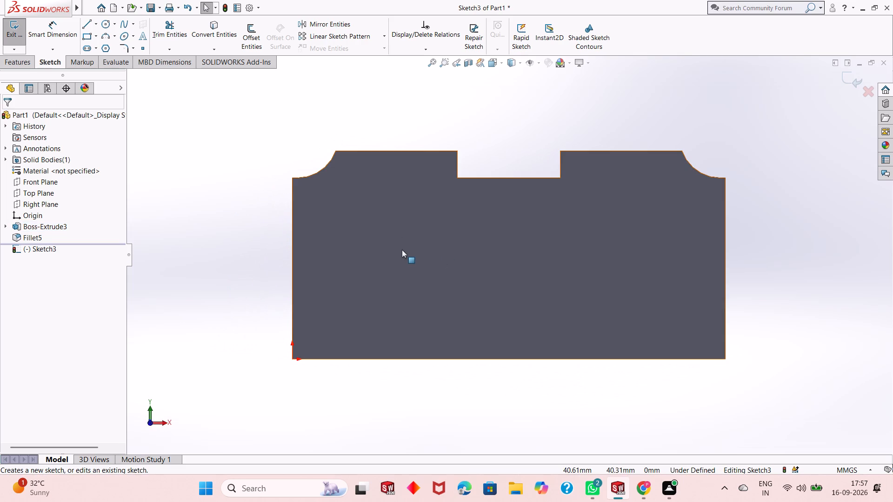
# From the origin, sketch a 16 mm horizontal line along the face's bottom edge and a 70 mm vertical line up from its end.
pyautogui.click(84, 26)
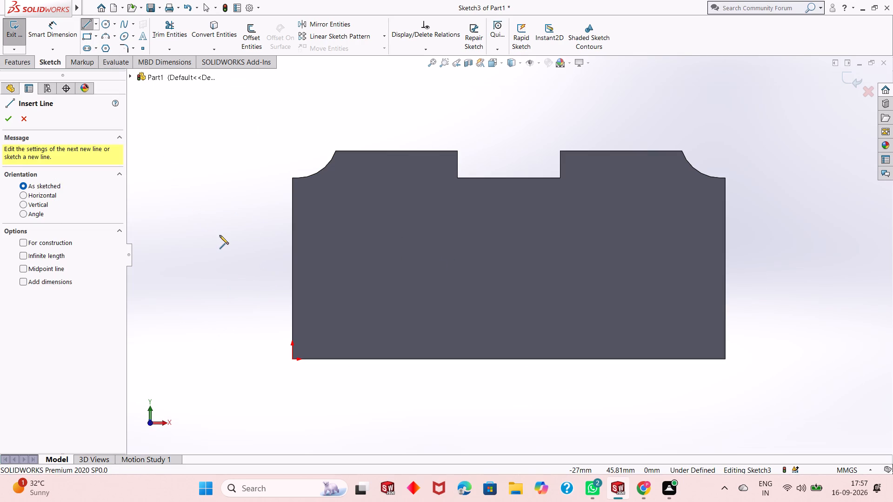
pyautogui.click(291, 359)
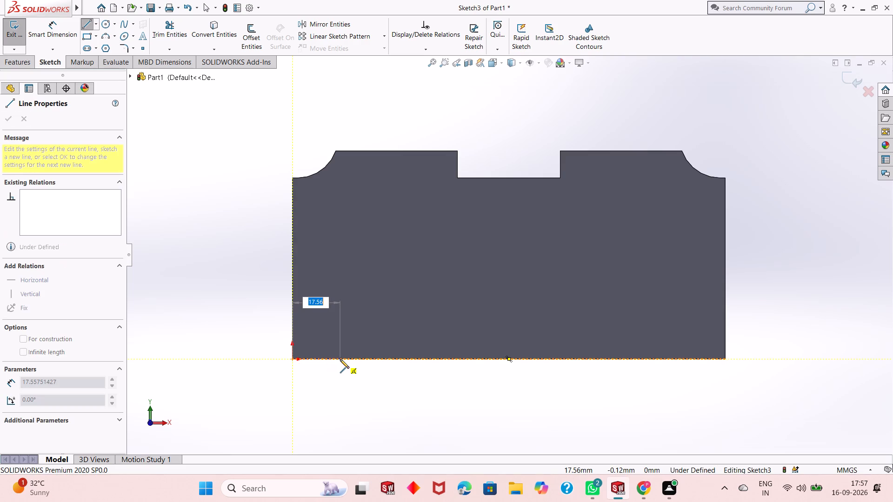
pyautogui.write('16')
pyautogui.press('Return')
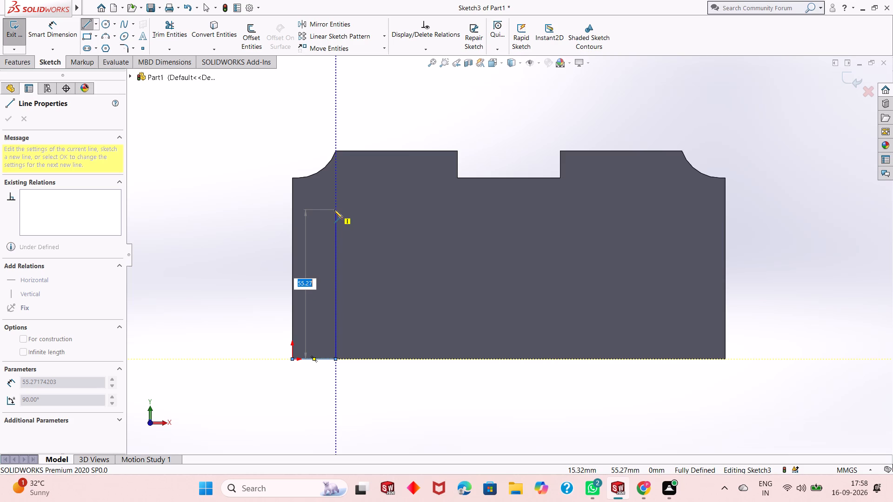
pyautogui.scroll(-1, 334, 210)
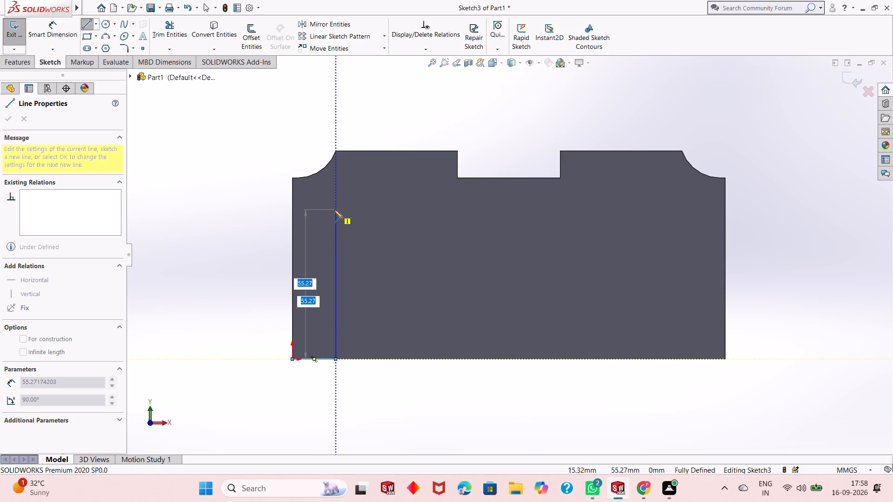
pyautogui.scroll(1, 334, 210)
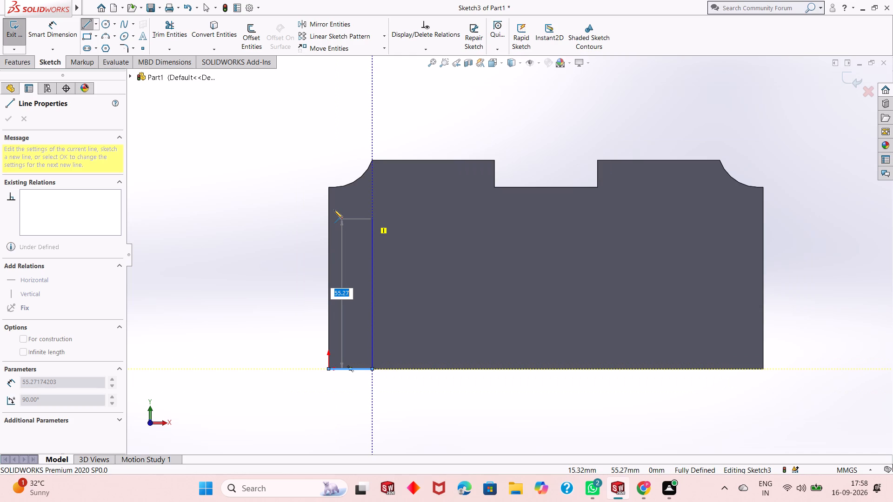
pyautogui.write('70')
pyautogui.press('Return')
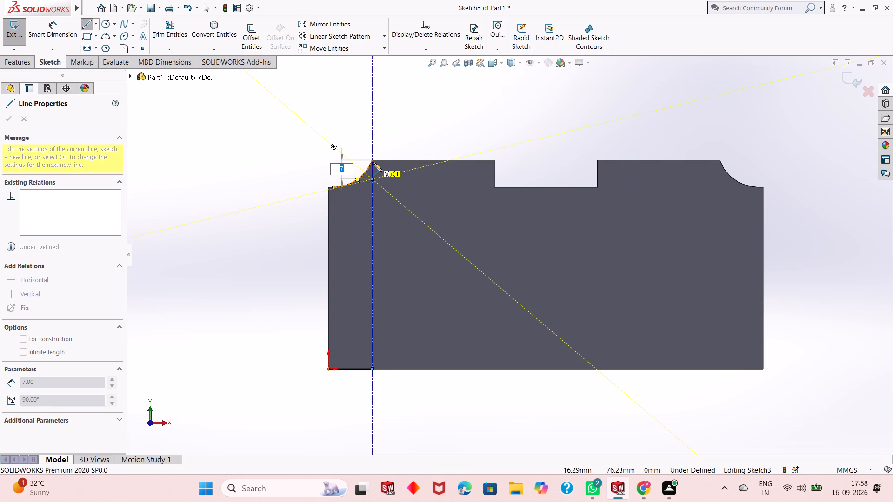
pyautogui.press('Escape')
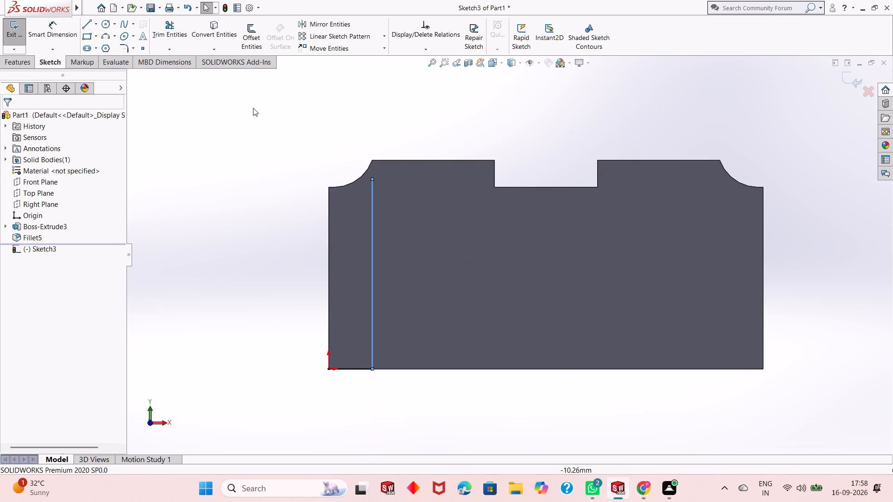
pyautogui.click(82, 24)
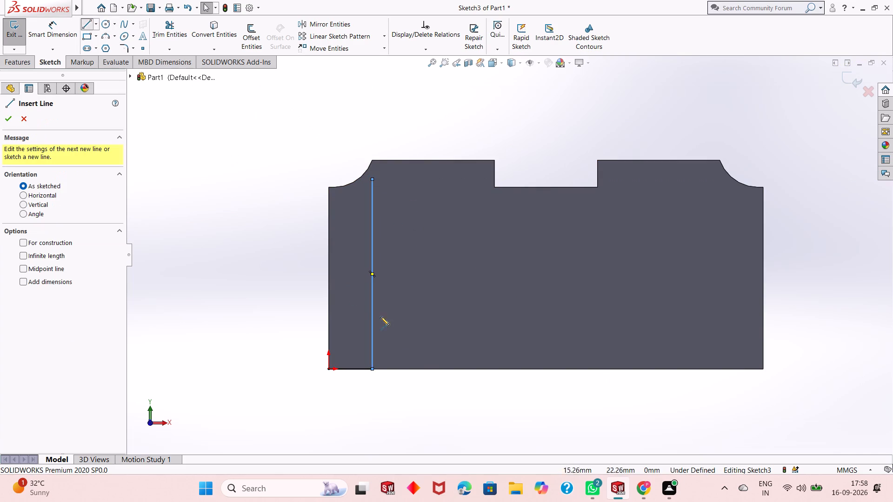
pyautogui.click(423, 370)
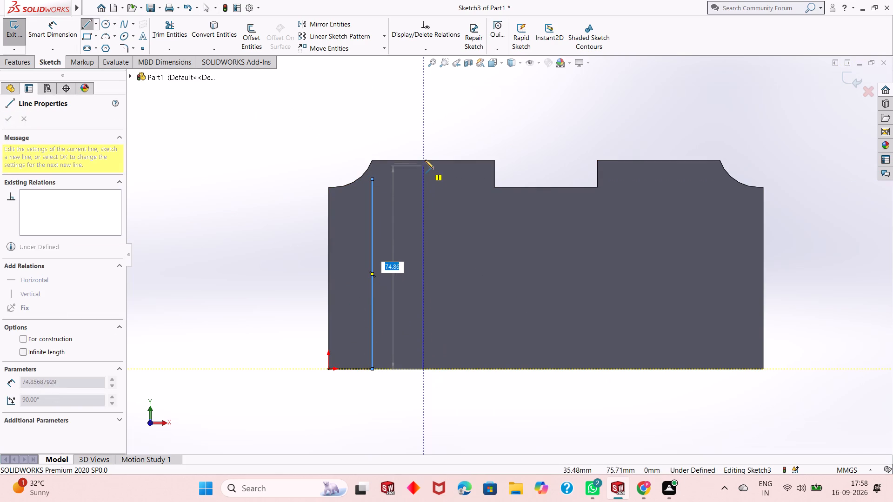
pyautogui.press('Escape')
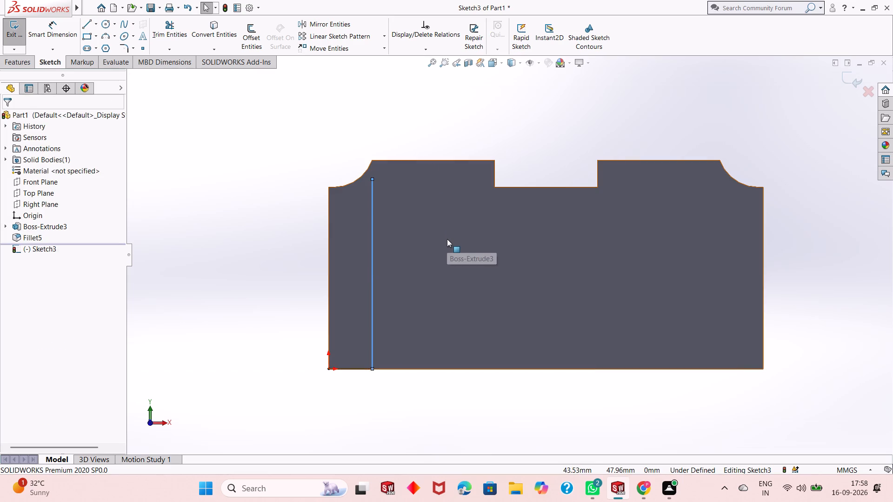
# Undo the front-face sketch, the fillet and the extrusion, going back to editing the stepped base profile sketch.
pyautogui.hotkey('ctrl', 'z')
pyautogui.hotkey('ctrl', 'z')
pyautogui.hotkey('ctrl', 'z')
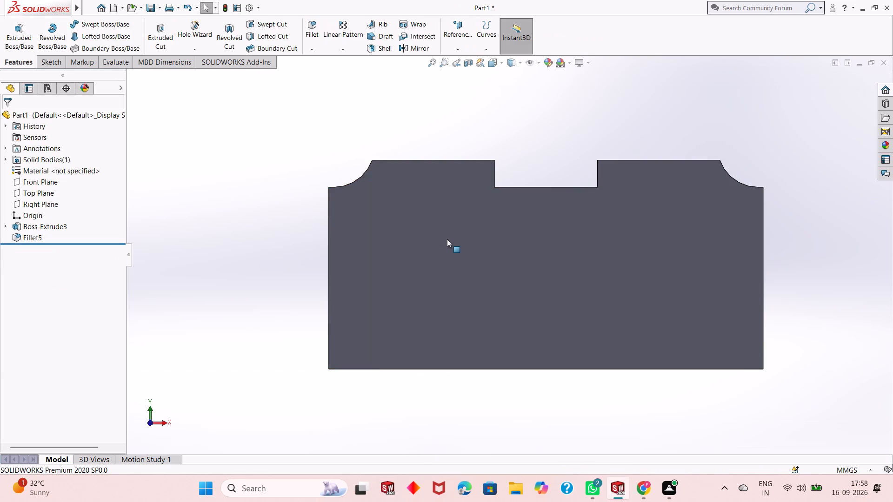
pyautogui.hotkey('ctrl', 'z')
pyautogui.hotkey('ctrl', 'z')
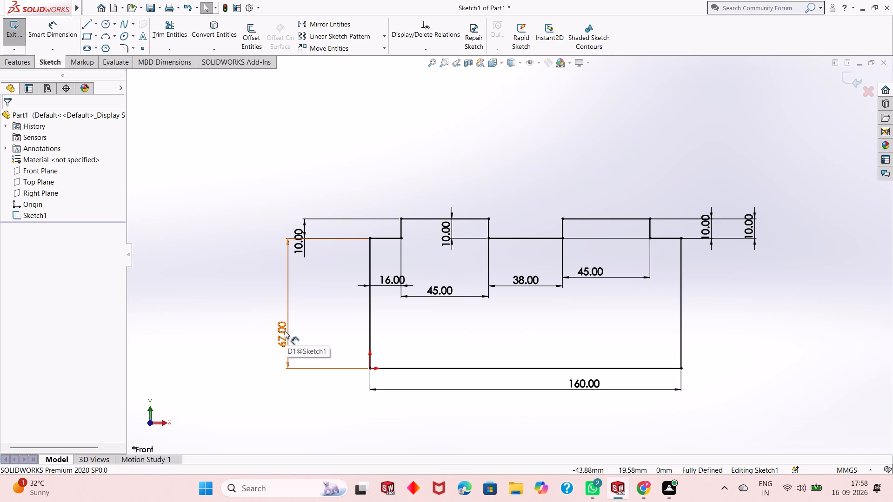
# Check the profile's overall height between the bottom corner and the upper step's outer corner without placing a dimension.
pyautogui.click(60, 31)
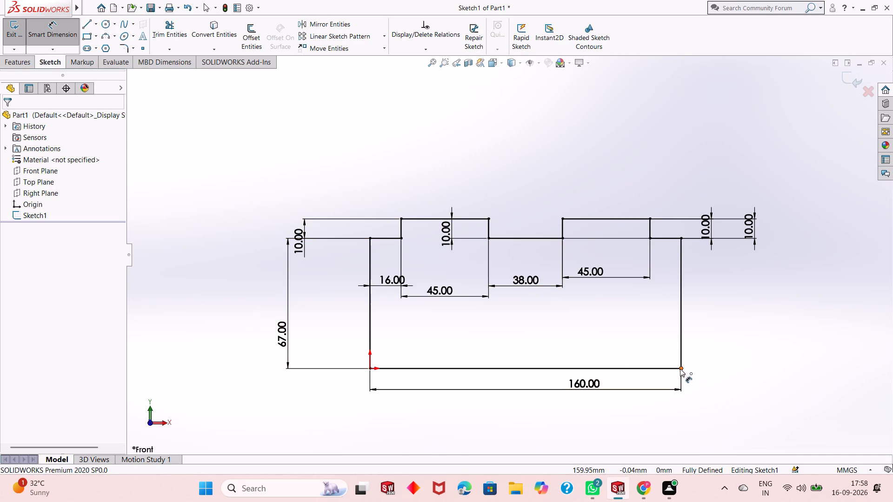
pyautogui.click(680, 369)
pyautogui.click(650, 219)
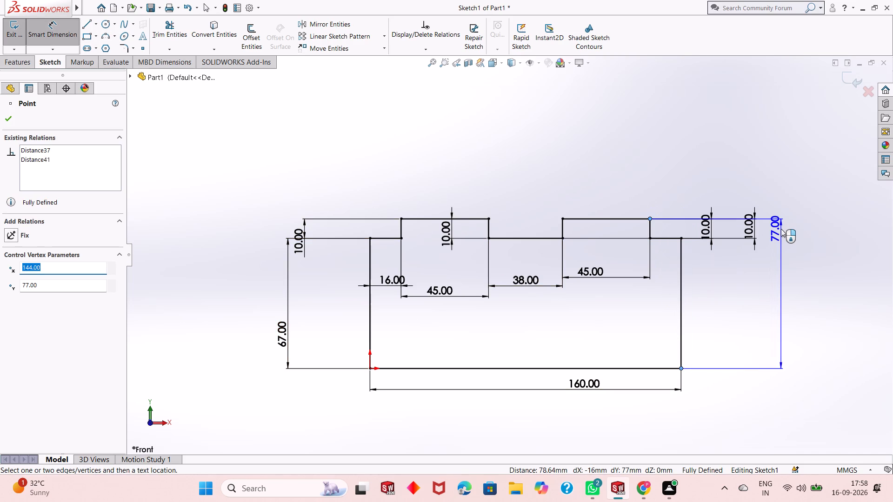
pyautogui.press('Escape')
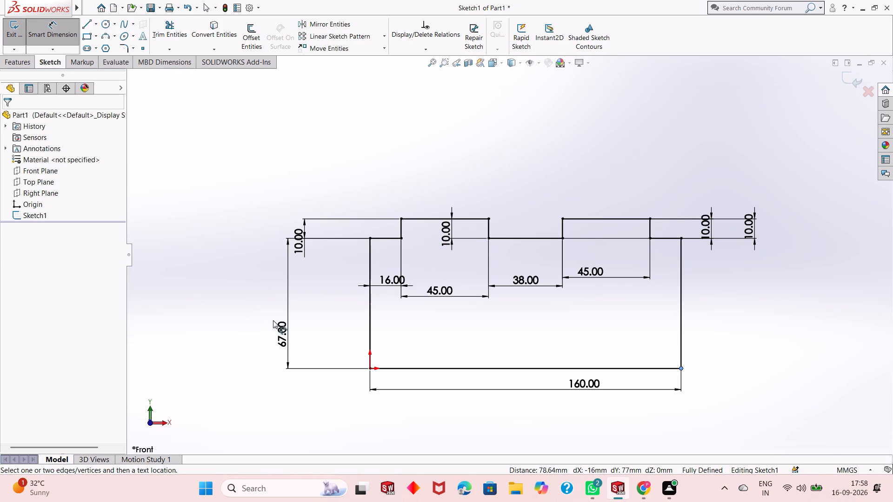
# Set the height of the profile's outer vertical side, from the base to the outer step, to 82 mm.
pyautogui.doubleClick(280, 337)
pyautogui.doubleClick(284, 332)
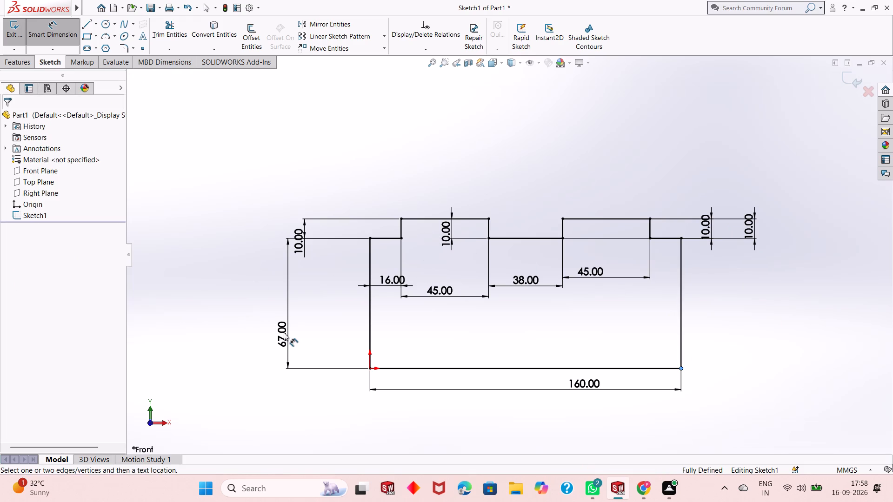
pyautogui.press('Escape')
pyautogui.press('Escape')
pyautogui.doubleClick(284, 332)
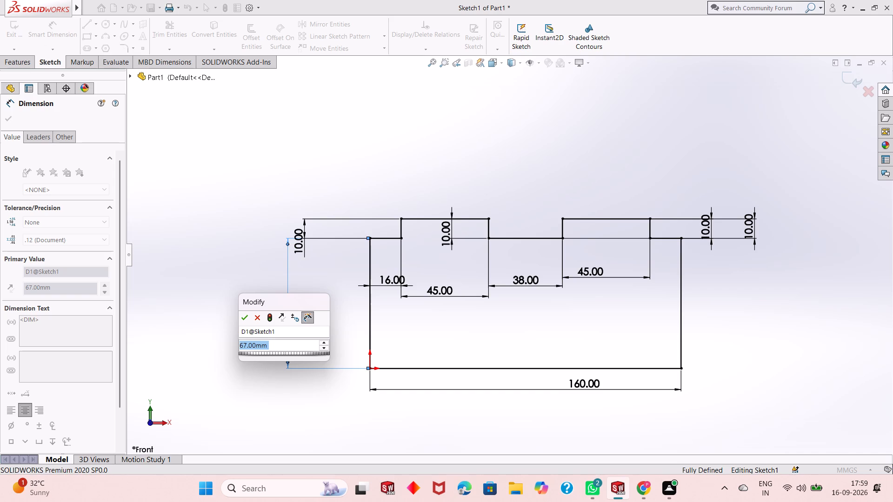
pyautogui.write('28')
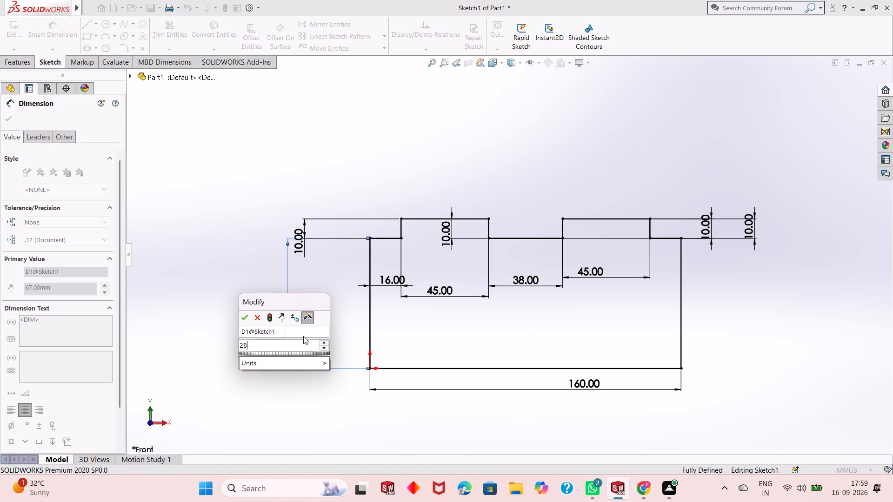
pyautogui.press('BackSpace')
pyautogui.press('BackSpace')
pyautogui.write('82')
pyautogui.press('Return')
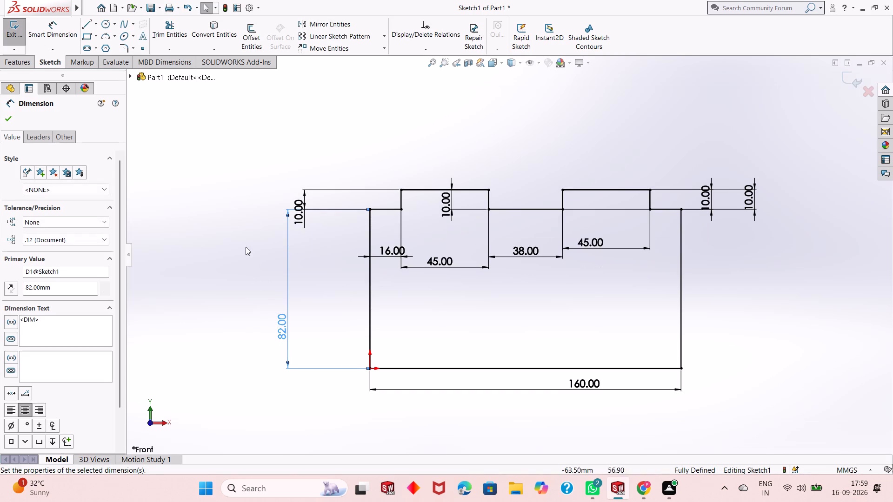
pyautogui.click(8, 121)
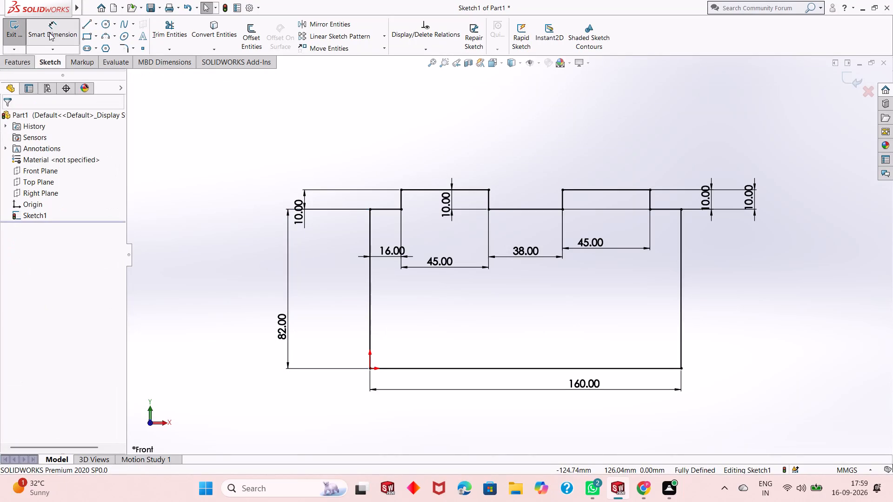
# Check the profile's overall height between the bottom line and the raised top line without placing a dimension.
pyautogui.click(49, 33)
pyautogui.click(661, 367)
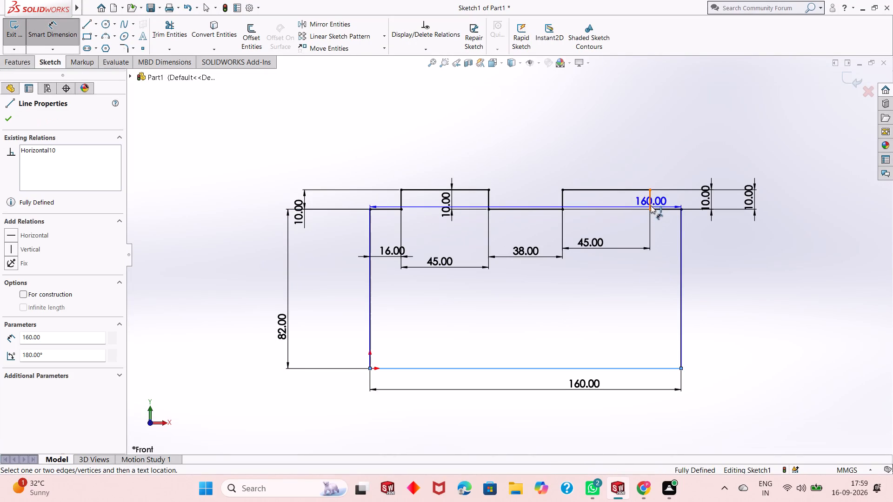
pyautogui.click(634, 190)
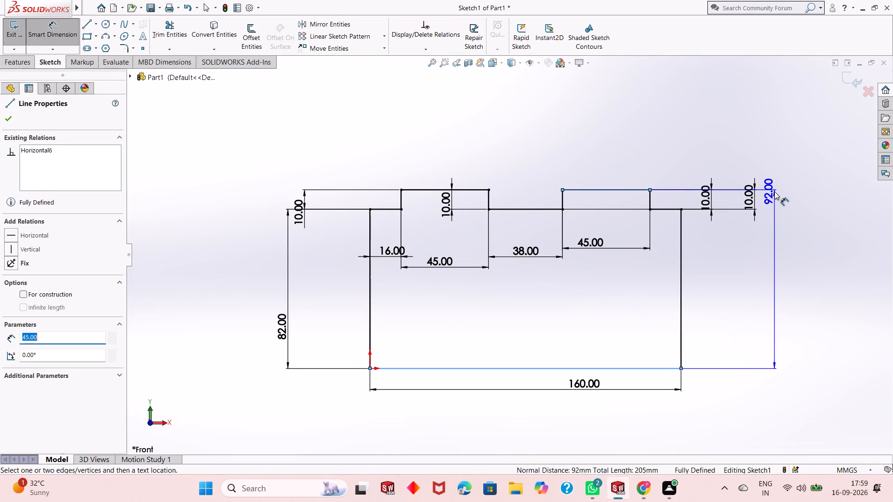
pyautogui.press('Escape')
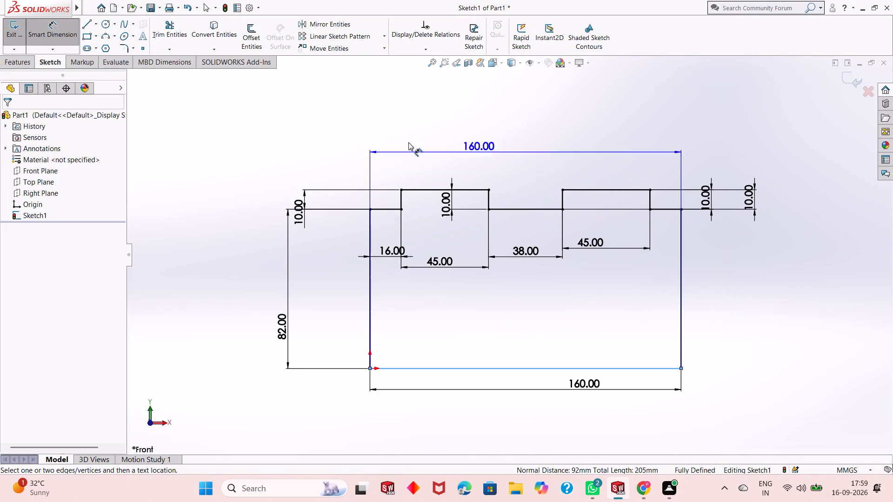
pyautogui.press('Escape')
pyautogui.press('Escape')
pyautogui.press('Escape')
# Extrude the stepped profile 86 mm with a blind end condition in the reversed direction.
pyautogui.click(37, 66)
pyautogui.click(26, 57)
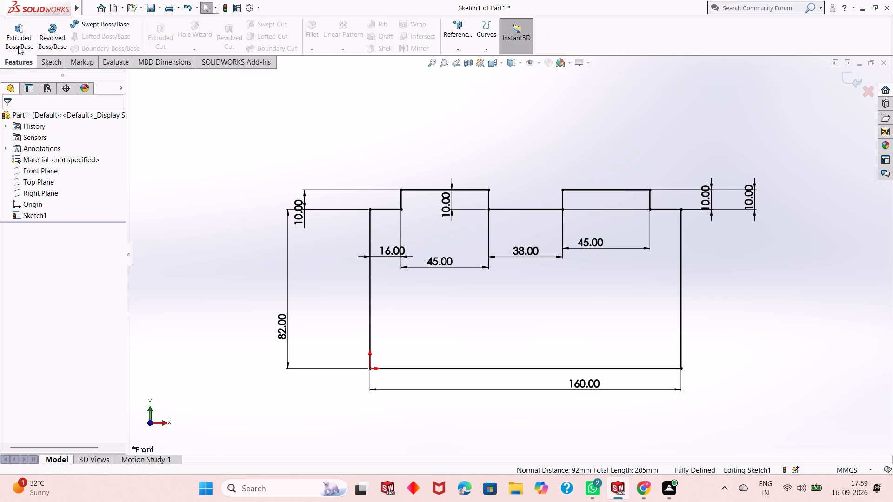
pyautogui.click(18, 45)
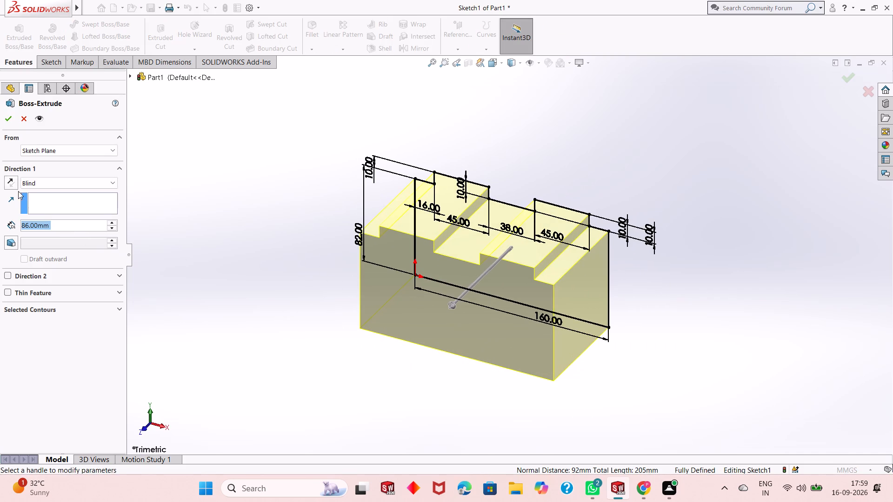
pyautogui.click(10, 181)
pyautogui.click(10, 116)
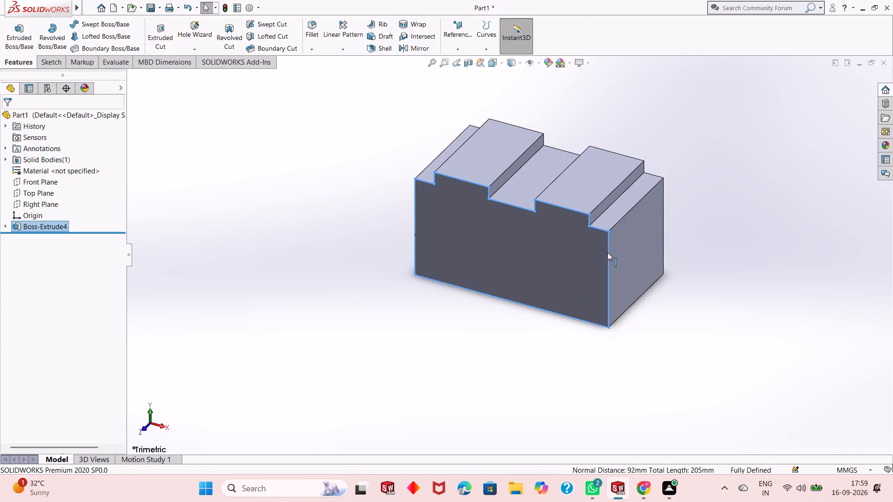
# Fillet the inner corner edges of both outer upper steps with a symmetric 15 mm radius, after trying 10 mm and 18 mm.
pyautogui.scroll(-2, 529, 236)
pyautogui.moveTo(529, 237); pyautogui.dragTo(584, 256, button='middle')
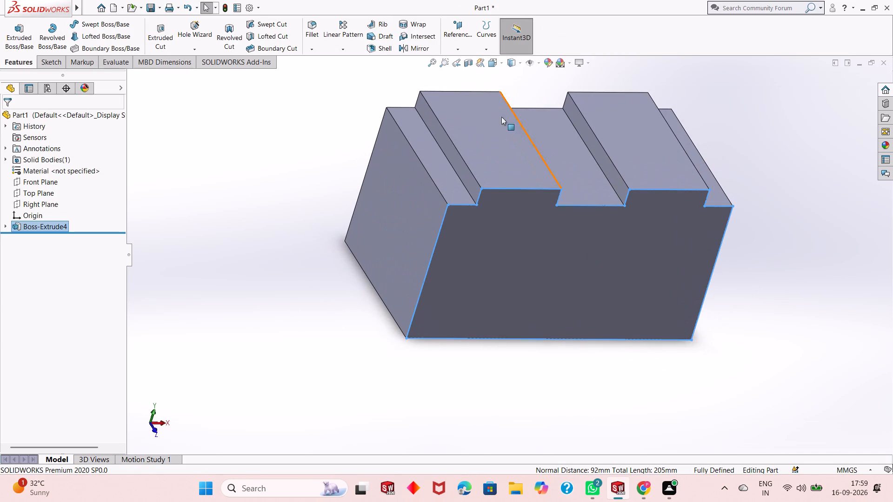
pyautogui.click(310, 36)
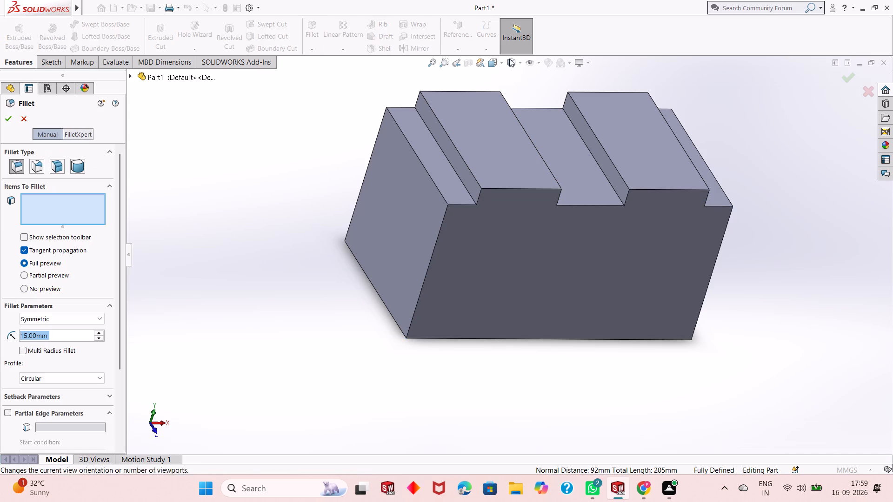
pyautogui.scroll(-1, 441, 144)
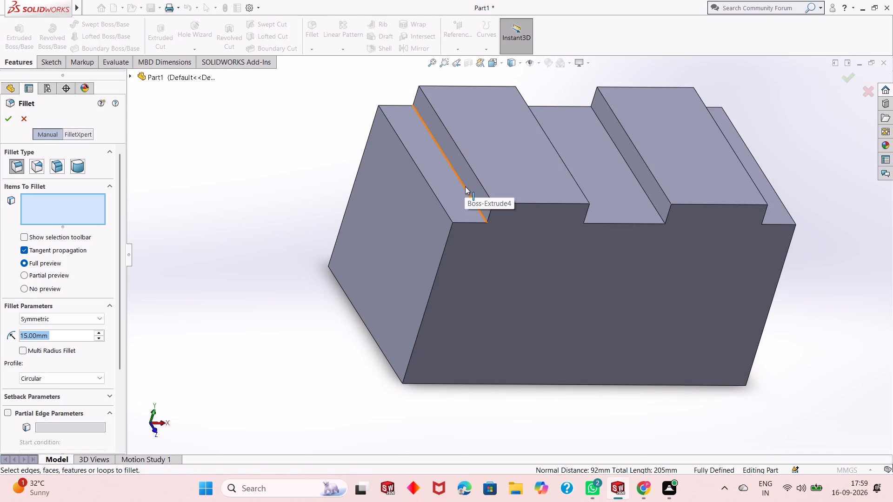
pyautogui.click(464, 186)
pyautogui.moveTo(720, 206); pyautogui.dragTo(622, 242, button='middle')
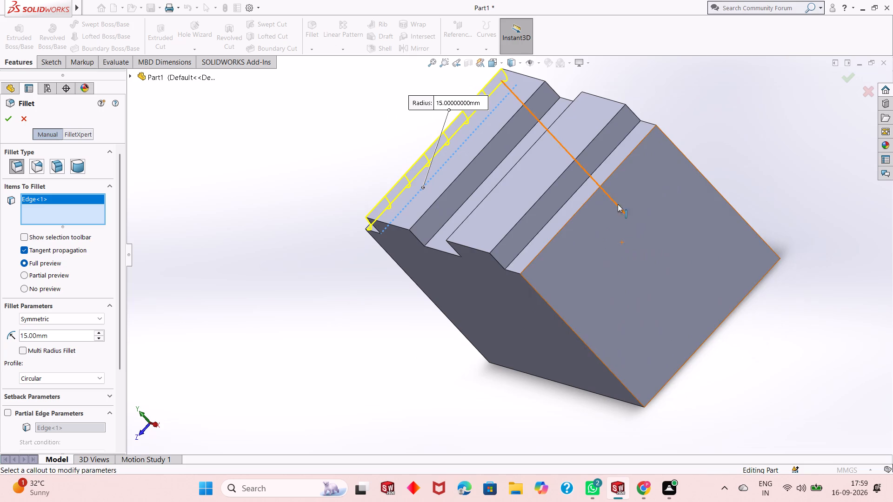
pyautogui.click(563, 205)
pyautogui.moveTo(611, 223); pyautogui.dragTo(682, 182, button='middle')
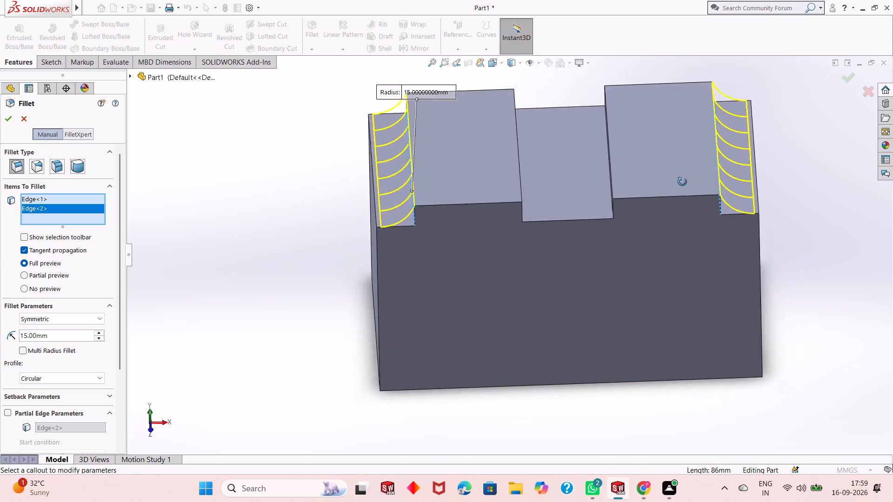
pyautogui.moveTo(682, 182); pyautogui.dragTo(683, 157, button='middle')
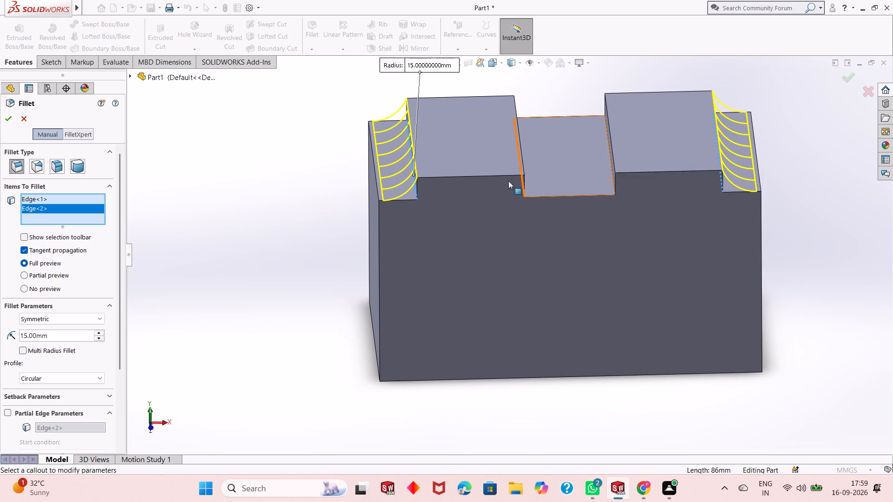
pyautogui.doubleClick(56, 333)
pyautogui.write('10')
pyautogui.press('Return')
pyautogui.write('15')
pyautogui.press('Return')
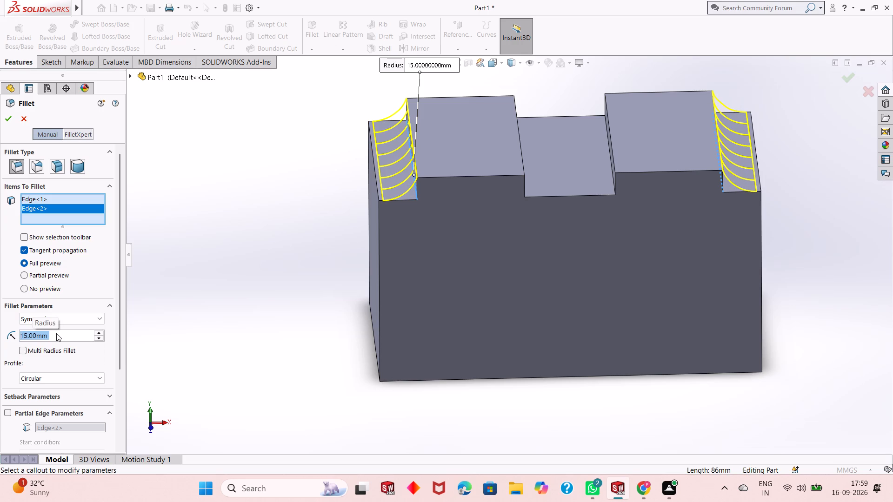
pyautogui.write('18')
pyautogui.press('Return')
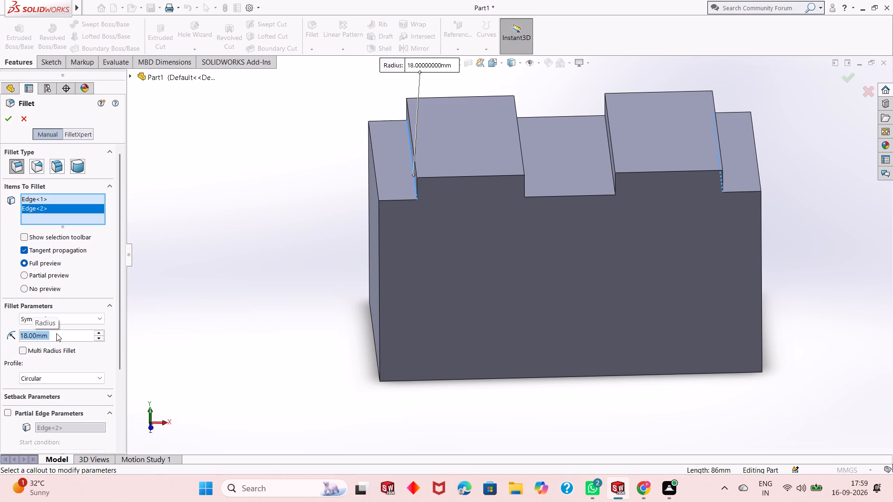
pyautogui.write('15')
pyautogui.press('Return')
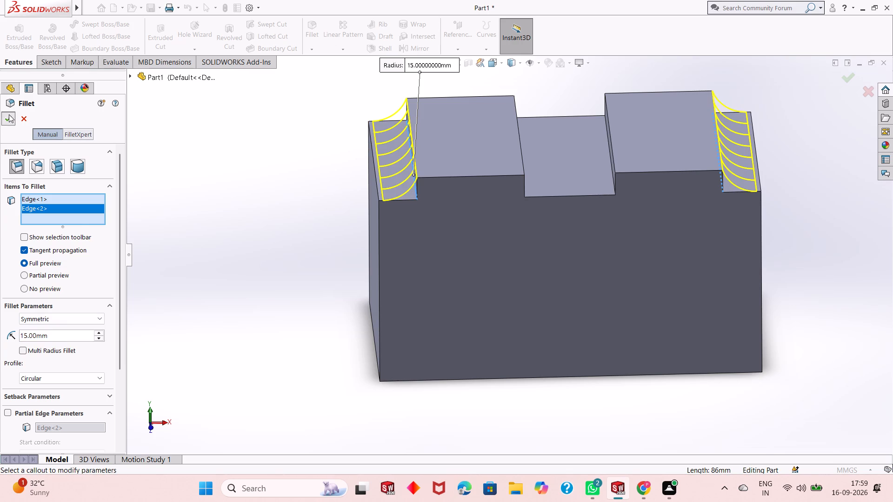
pyautogui.click(9, 115)
pyautogui.press('Escape')
# Start a new sketch on the block's large front stepped face, viewed square-on.
pyautogui.moveTo(513, 308); pyautogui.dragTo(518, 273, button='middle')
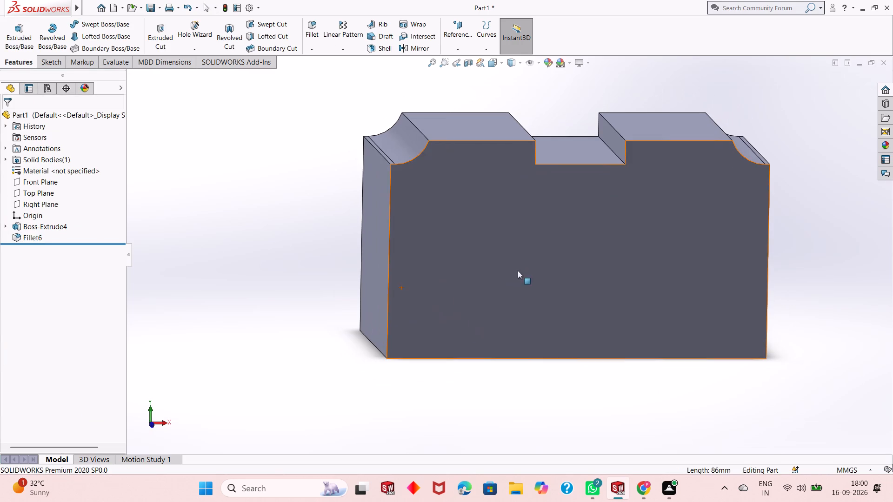
pyautogui.click(518, 271)
pyautogui.click(555, 245)
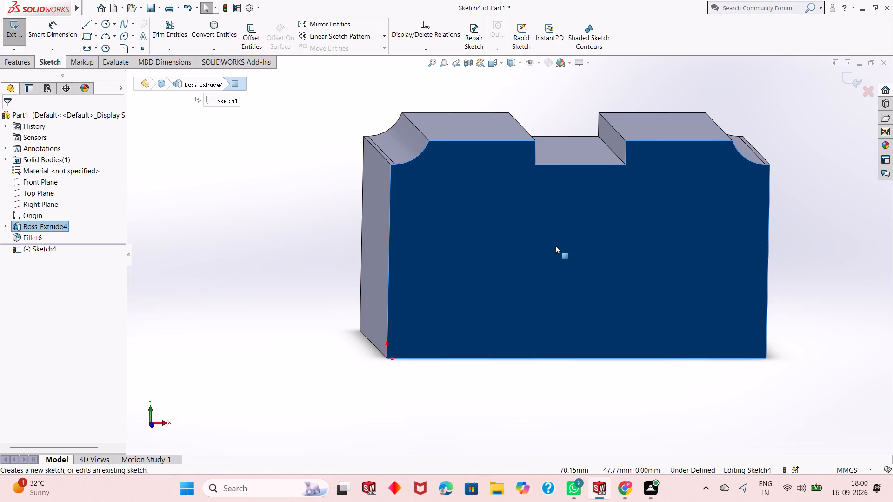
pyautogui.hotkey('ctrl', '8')
pyautogui.press('Escape')
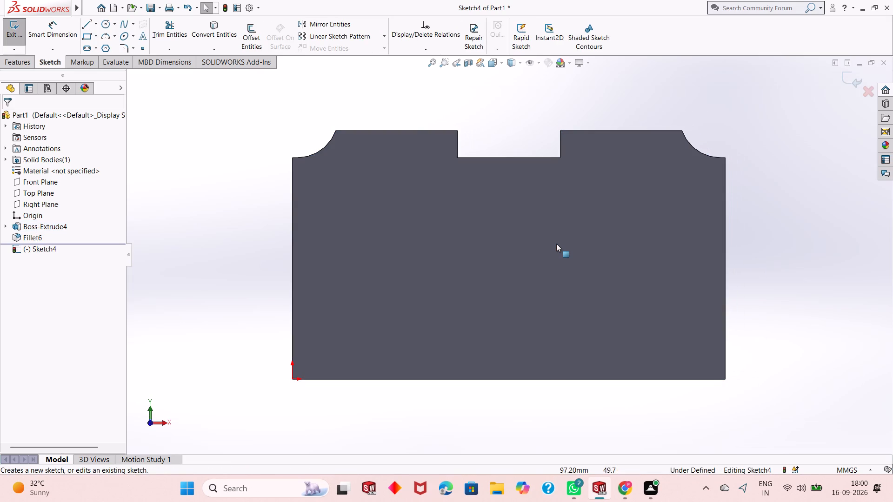
# Sketch connected lines from the origin: 16 mm along the bottom edge, 70 mm up, 128 mm across, and back down to the bottom edge.
pyautogui.click(83, 22)
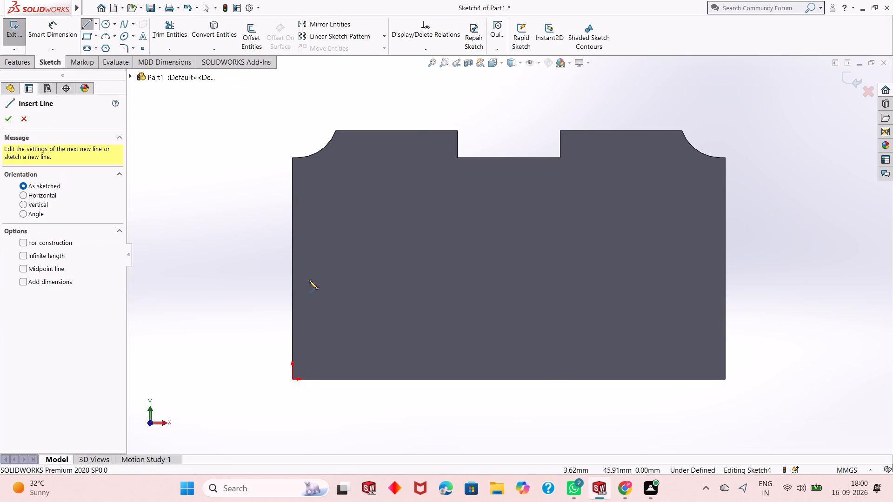
pyautogui.click(292, 380)
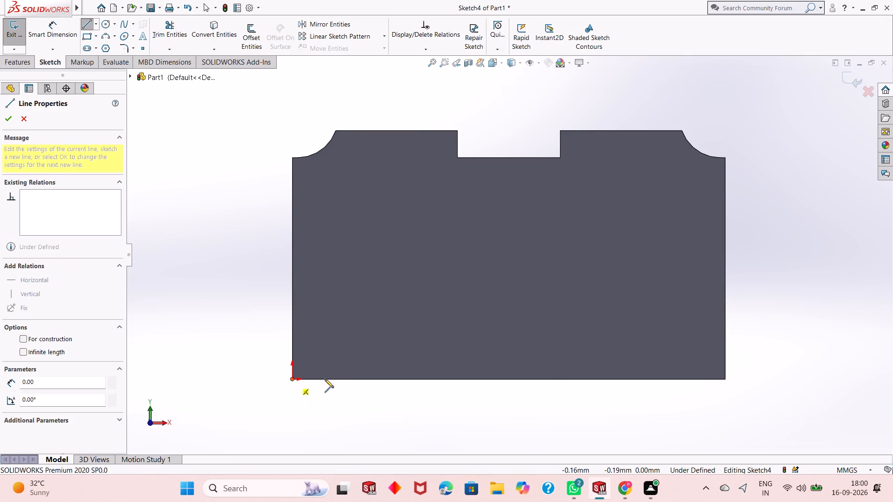
pyautogui.write('16')
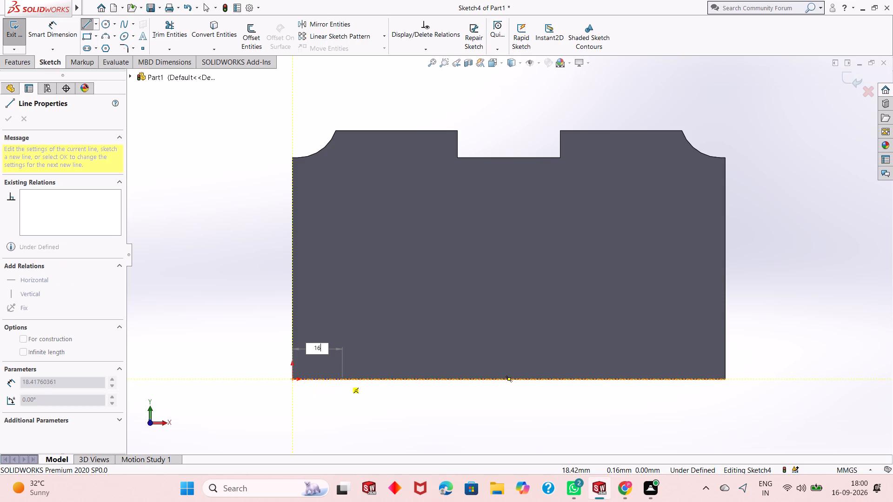
pyautogui.press('Return')
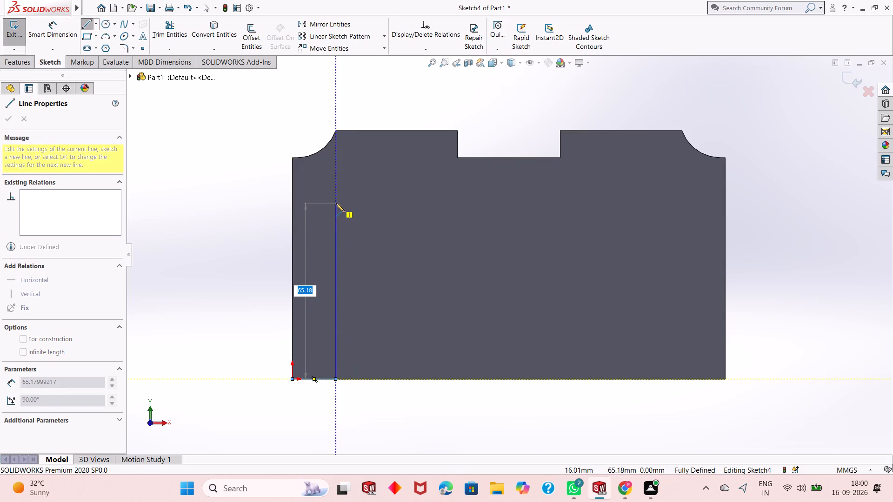
pyautogui.write('70')
pyautogui.press('Return')
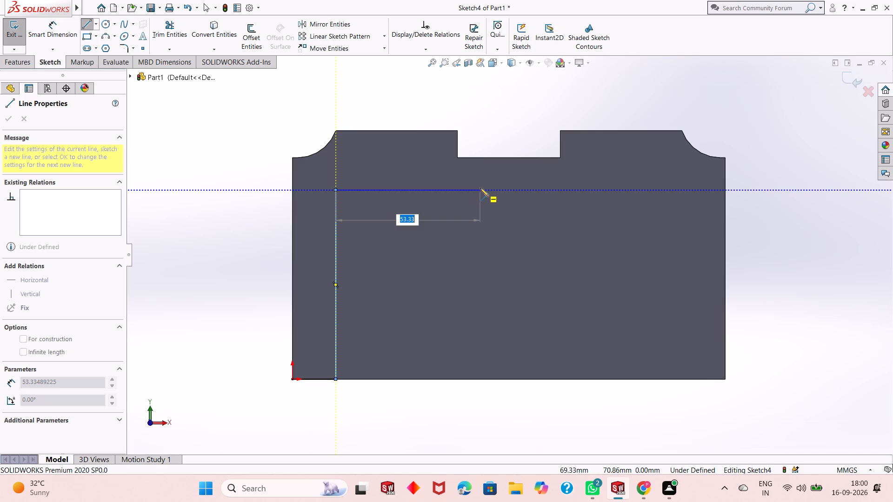
pyautogui.write('128')
pyautogui.press('Return')
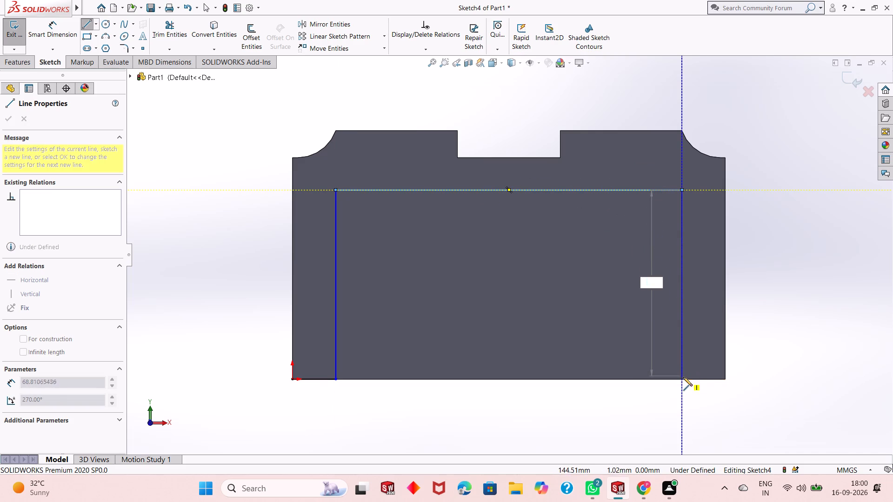
pyautogui.click(683, 378)
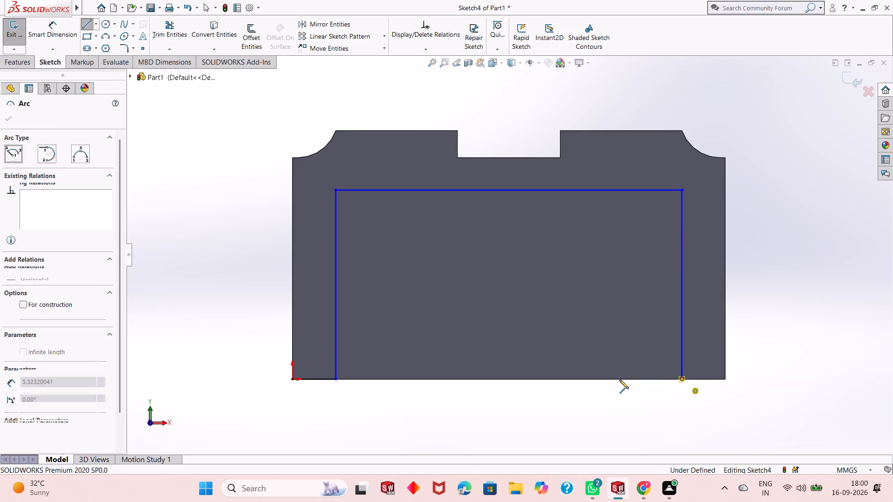
pyautogui.press('Escape')
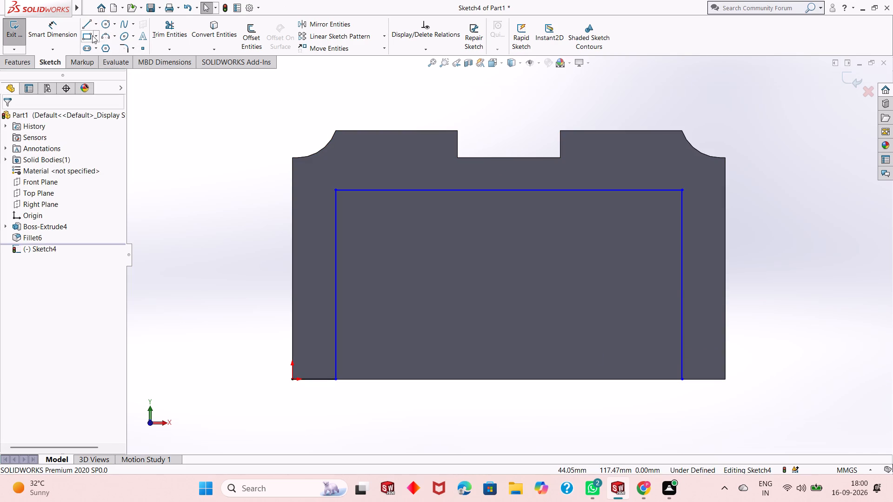
# Apply 20 mm sketch fillets to both upper corners of the inner outline.
pyautogui.click(122, 48)
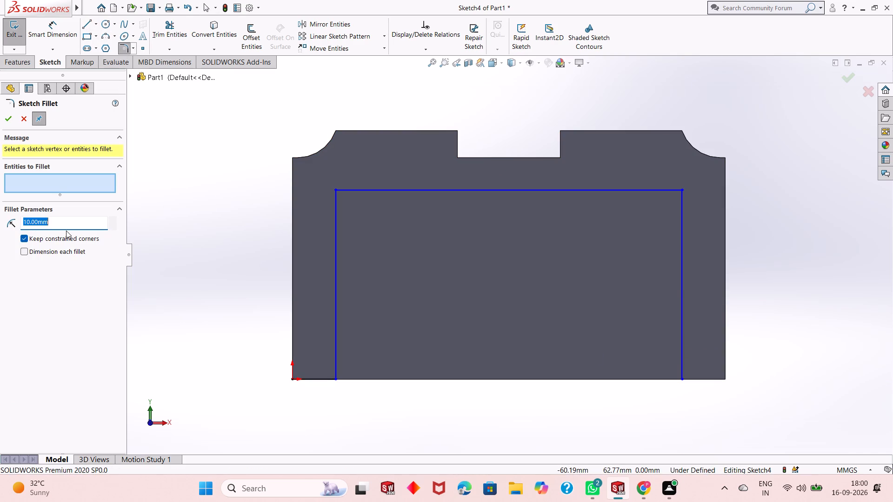
pyautogui.write('20')
pyautogui.press('Return')
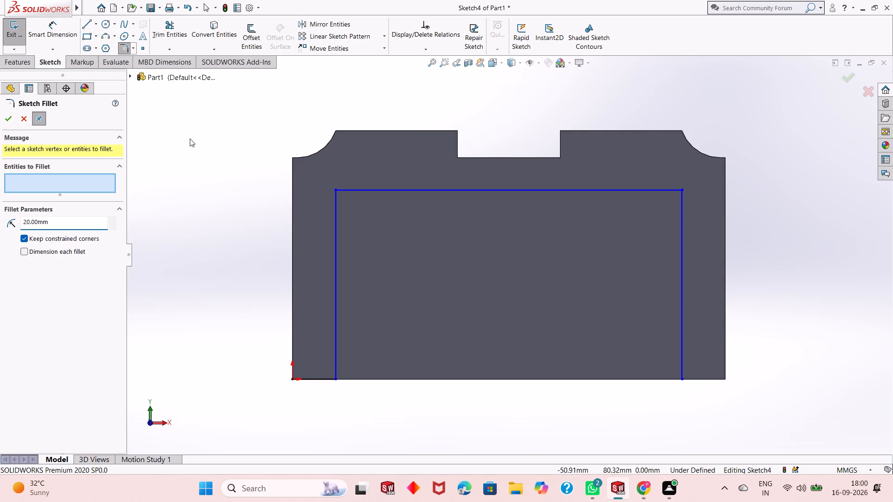
pyautogui.click(334, 205)
pyautogui.click(350, 188)
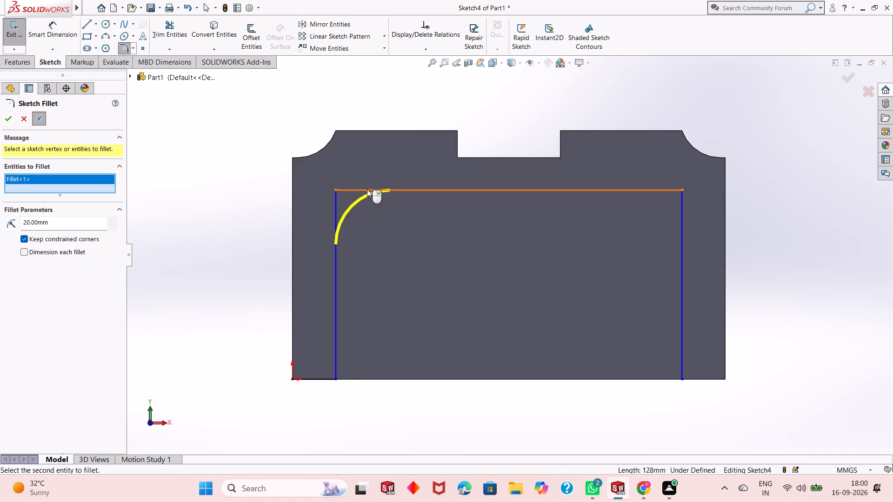
pyautogui.click(668, 190)
pyautogui.click(686, 211)
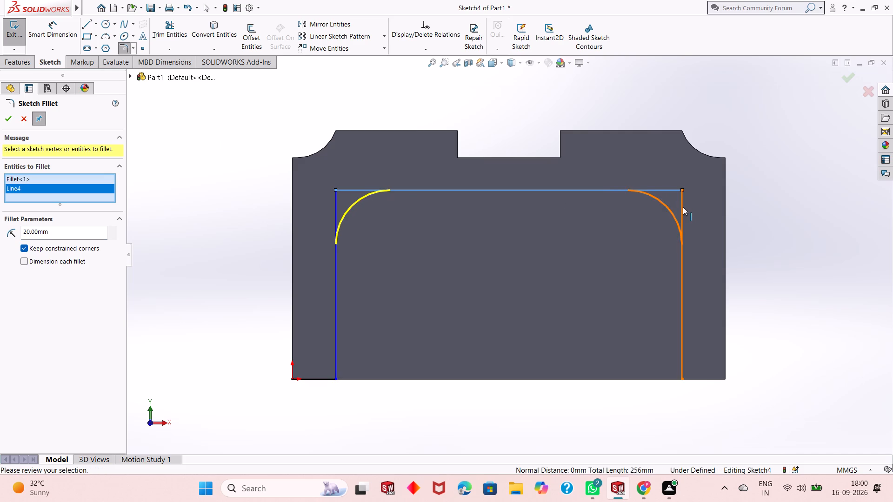
pyautogui.click(683, 207)
pyautogui.click(19, 124)
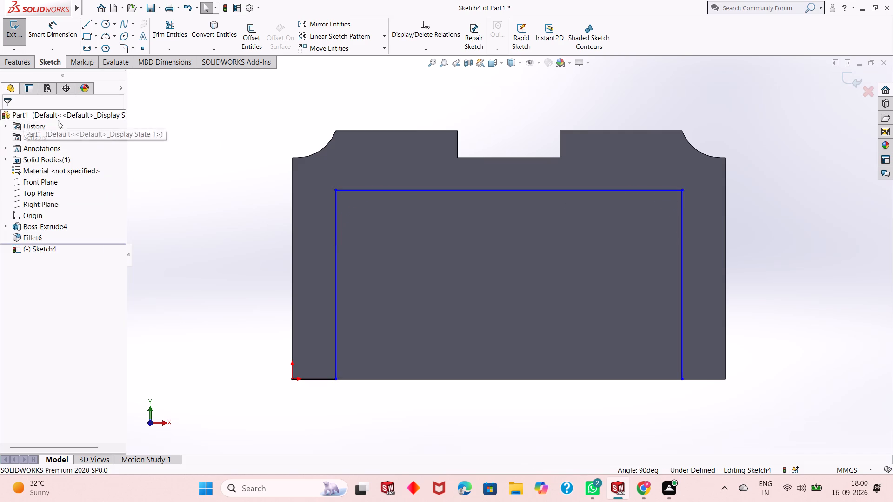
pyautogui.click(126, 49)
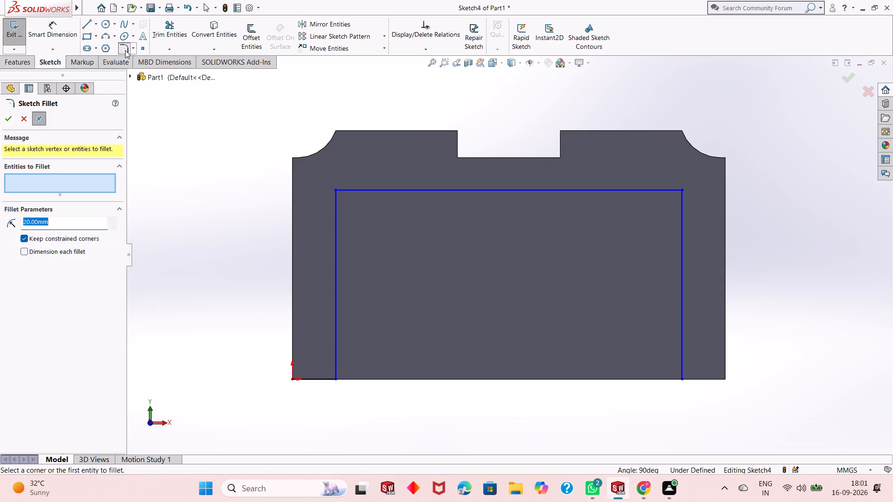
pyautogui.click(331, 207)
pyautogui.click(335, 203)
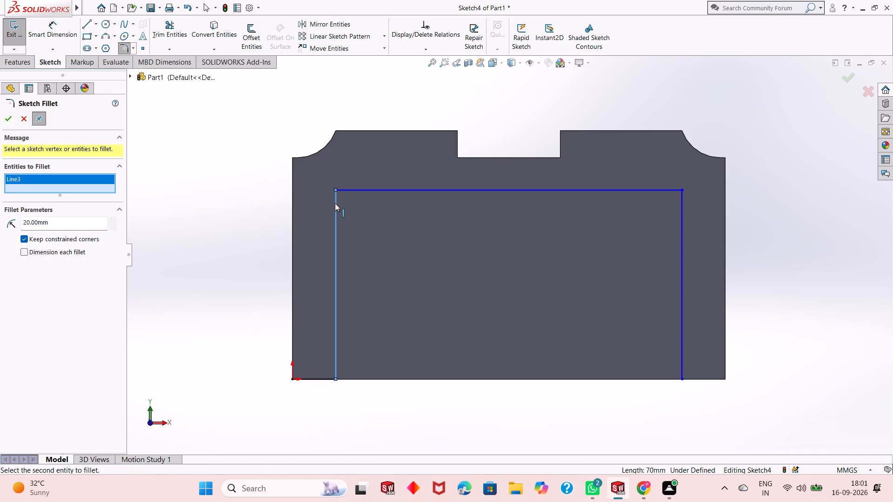
pyautogui.click(360, 189)
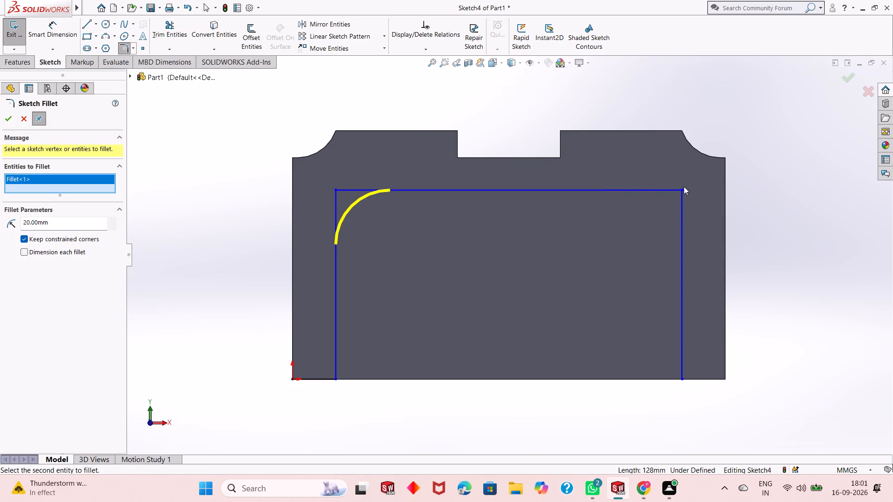
pyautogui.click(682, 188)
pyautogui.click(3, 119)
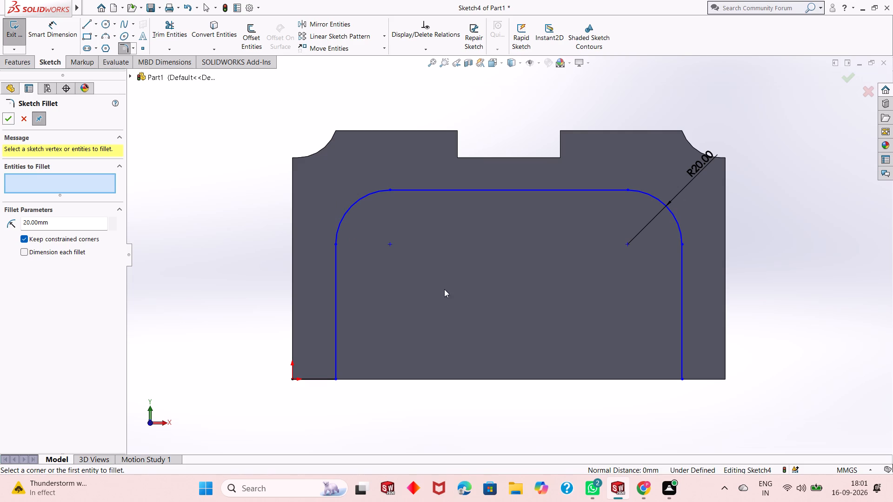
# Close the outline with a 128 mm horizontal line along the block's bottom edge between the two vertical lines.
pyautogui.click(87, 23)
pyautogui.click(337, 379)
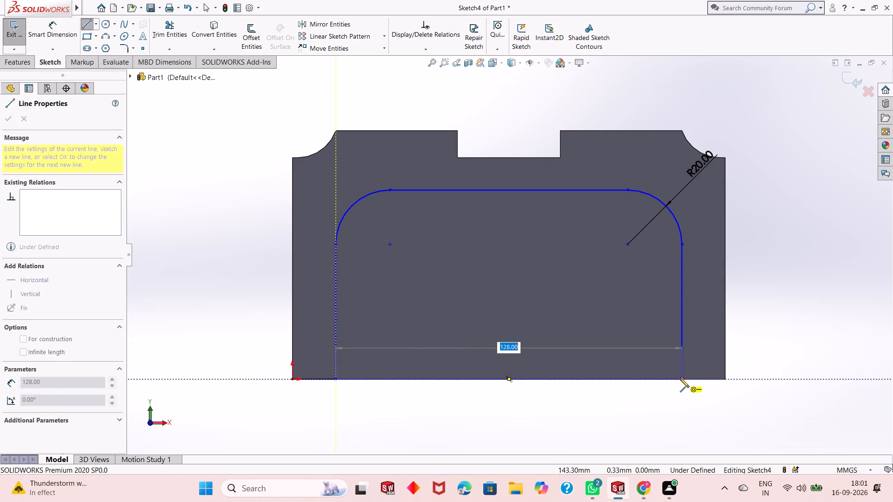
pyautogui.click(680, 378)
pyautogui.press('Escape')
pyautogui.press('Escape')
# Delete the 16 mm line between the origin and the outline's lower-left corner.
pyautogui.click(326, 377)
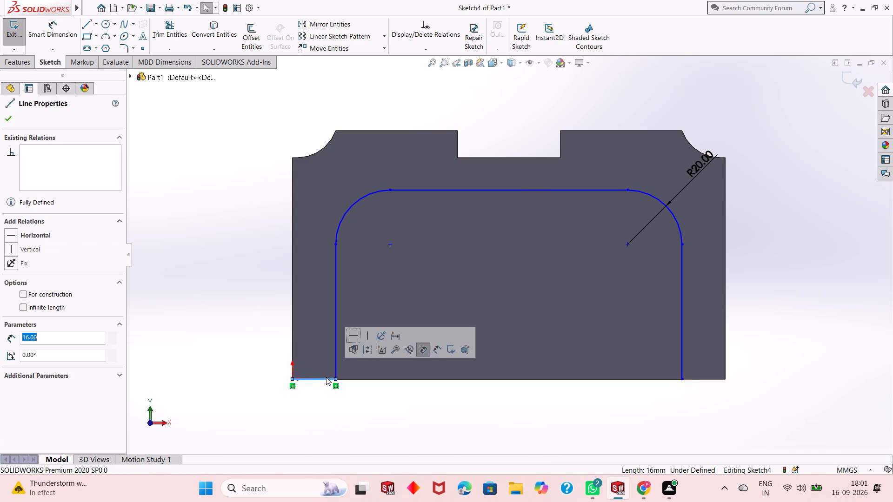
pyautogui.press('Delete')
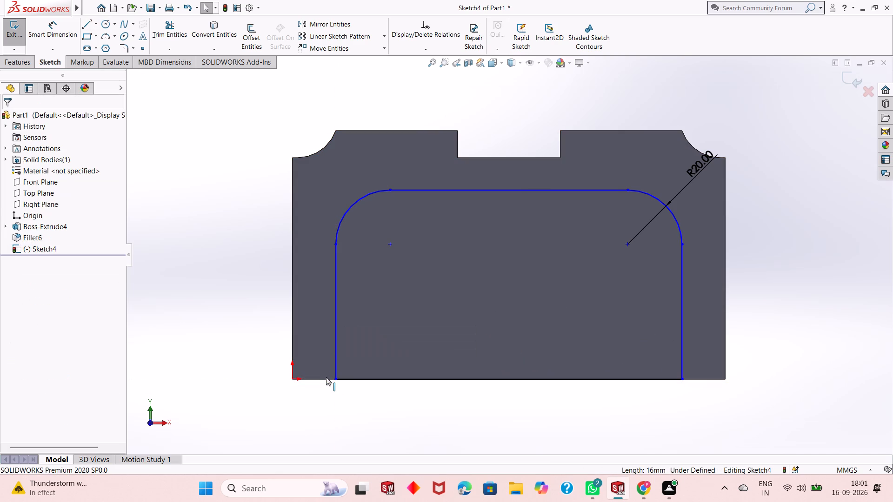
# Dimension the outline's bottom line at 128 mm and its overall height at 70 mm.
pyautogui.click(57, 35)
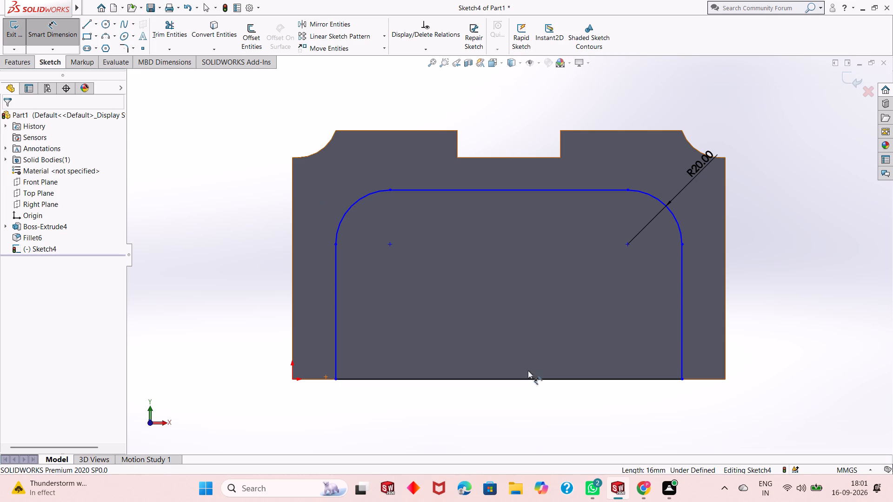
pyautogui.click(528, 379)
pyautogui.click(520, 423)
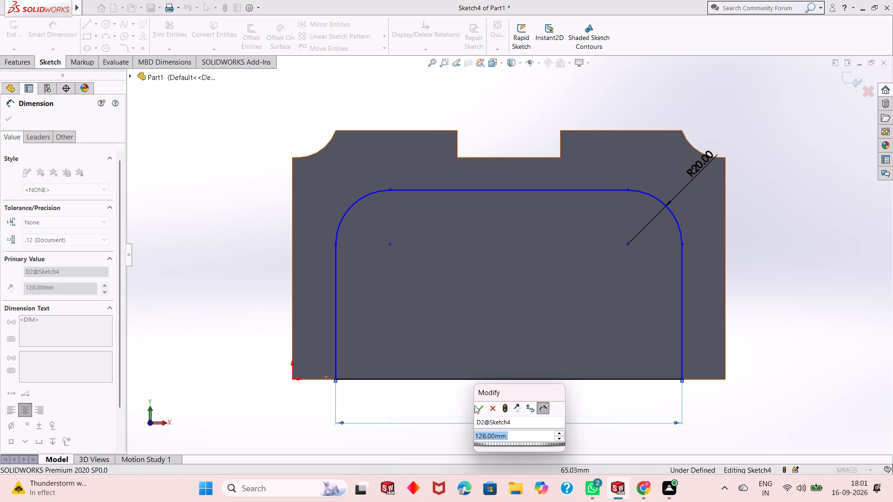
pyautogui.click(481, 410)
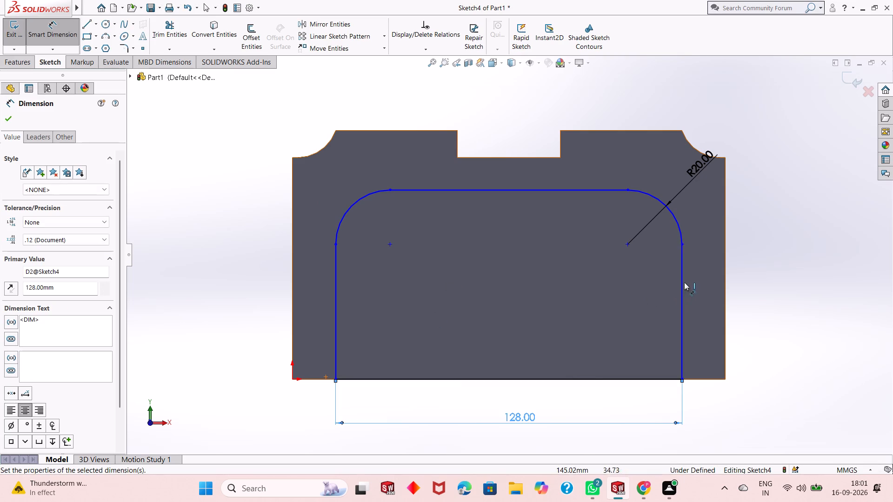
pyautogui.click(630, 190)
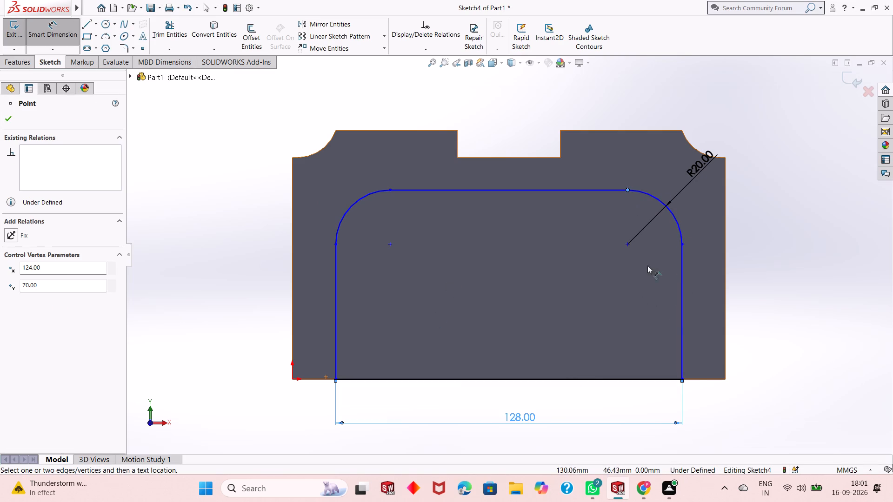
pyautogui.click(683, 379)
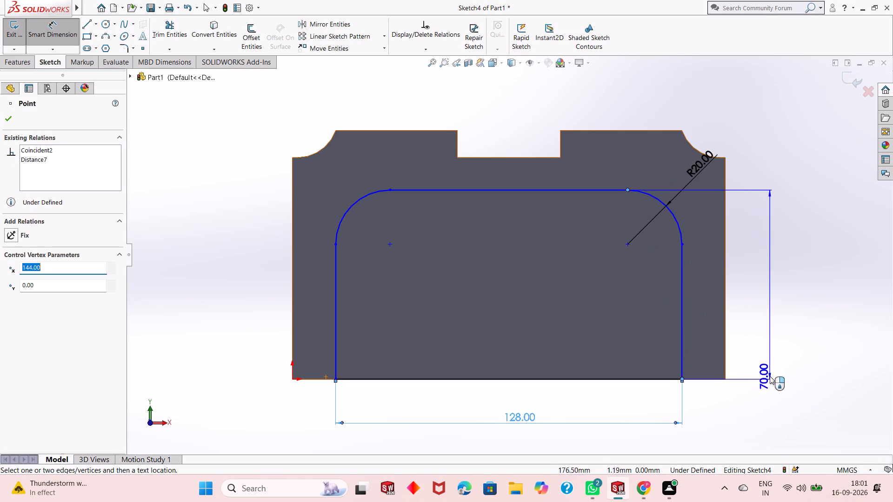
pyautogui.click(775, 376)
pyautogui.click(738, 359)
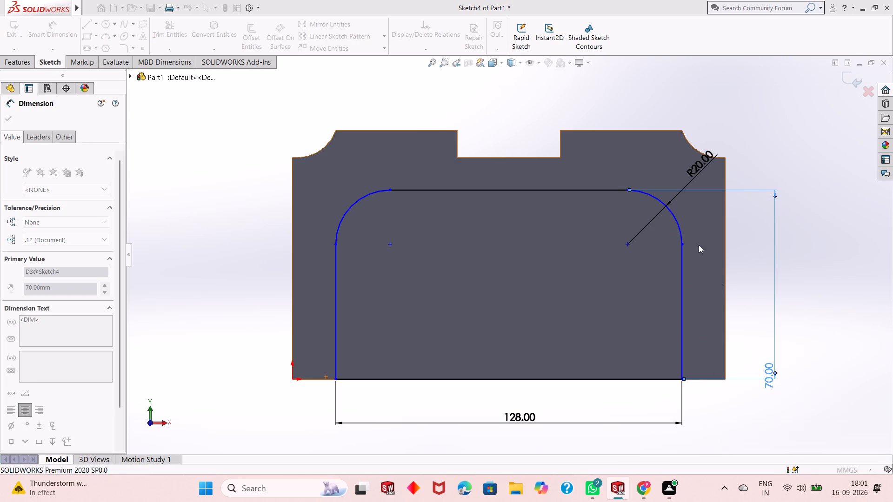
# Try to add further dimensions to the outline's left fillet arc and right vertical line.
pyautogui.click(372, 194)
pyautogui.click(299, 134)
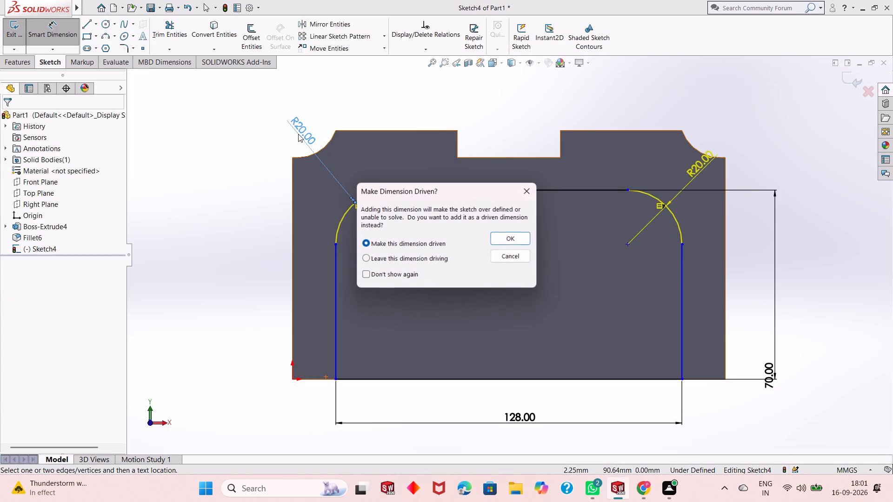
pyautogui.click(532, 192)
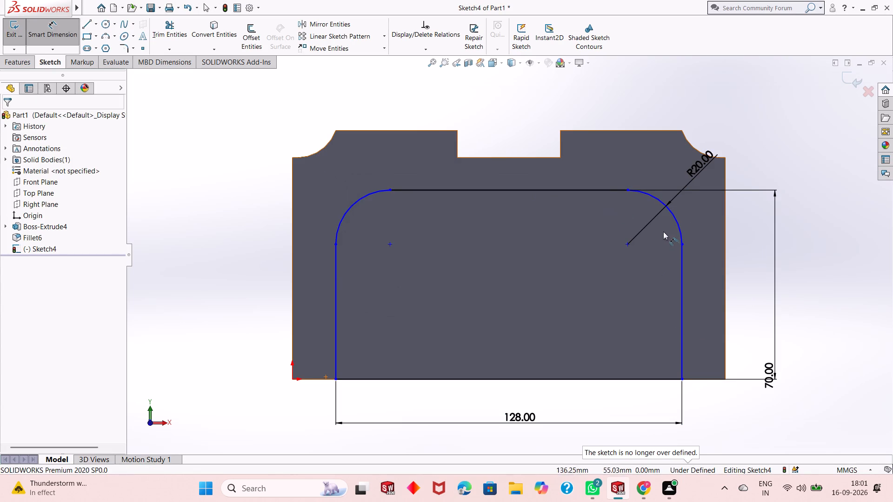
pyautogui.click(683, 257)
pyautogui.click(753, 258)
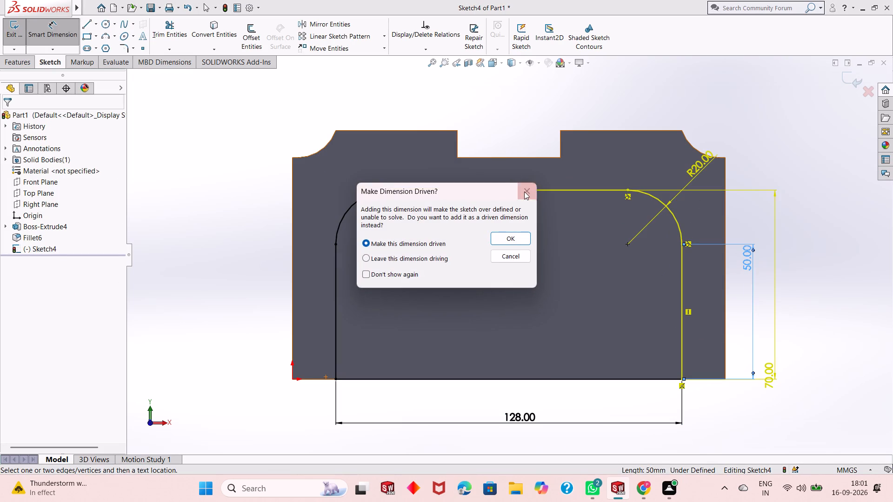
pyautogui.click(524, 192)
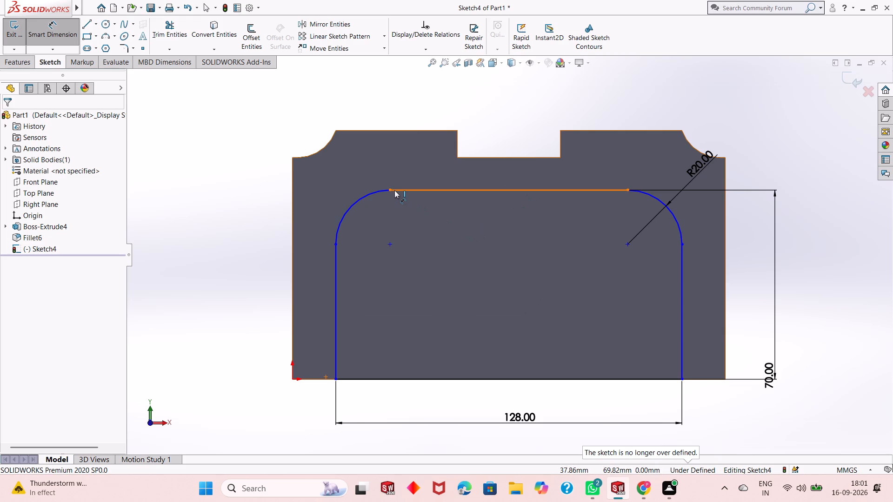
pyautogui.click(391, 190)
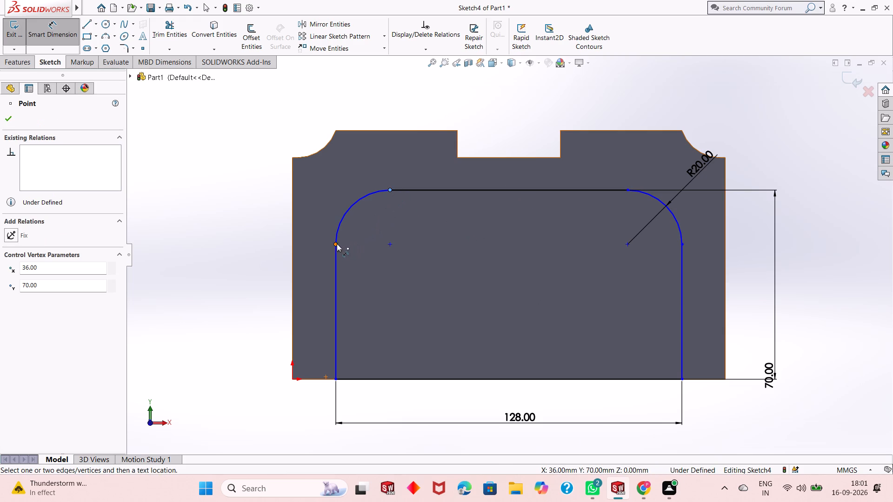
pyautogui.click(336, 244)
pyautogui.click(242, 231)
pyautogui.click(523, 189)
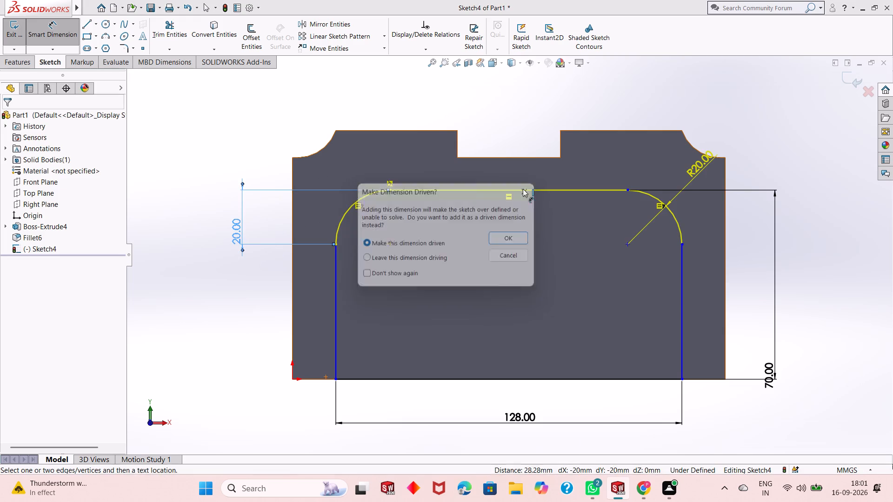
# Dimension the horizontal distance from the origin to the outline's lower-left corner at 16 mm.
pyautogui.click(291, 377)
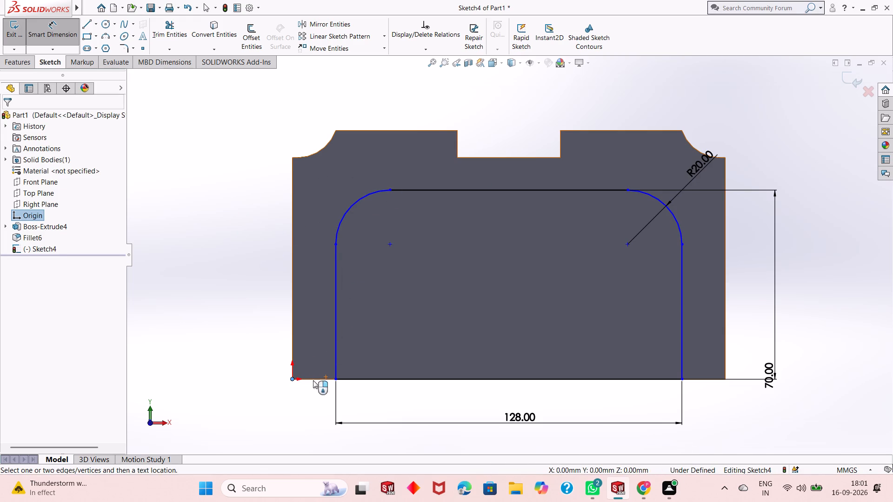
pyautogui.click(335, 380)
pyautogui.click(322, 415)
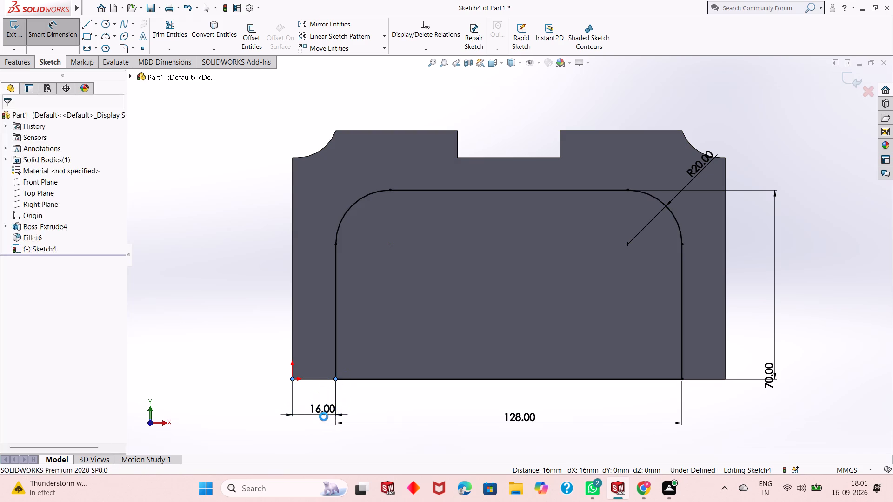
pyautogui.click(284, 400)
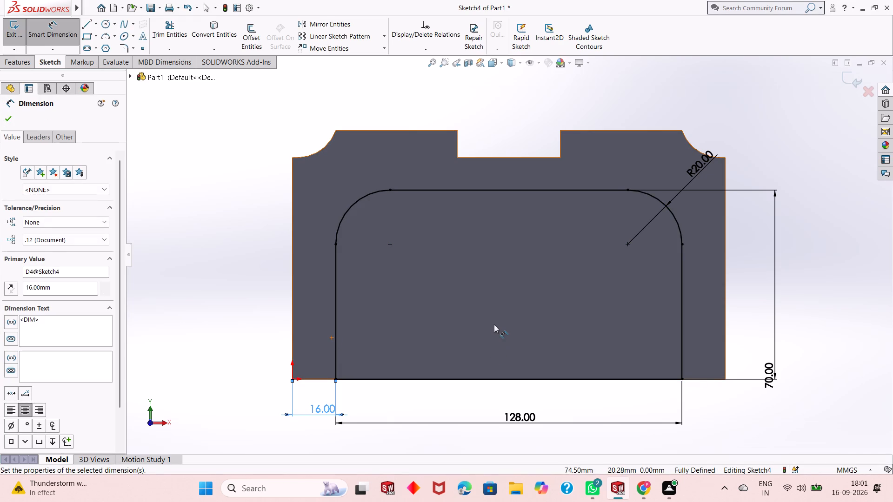
pyautogui.rightClick(494, 324)
pyautogui.click(547, 355)
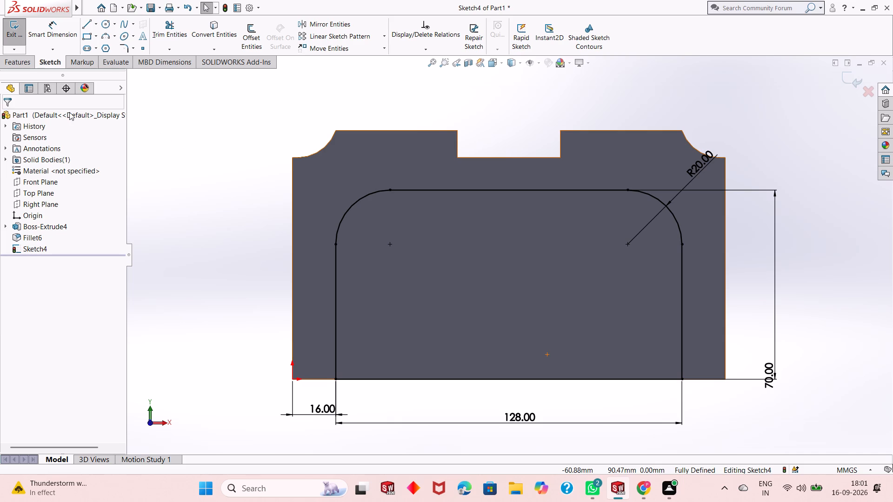
# Extrude-cut the round-cornered outline through the whole block with the Through All end condition.
pyautogui.click(26, 64)
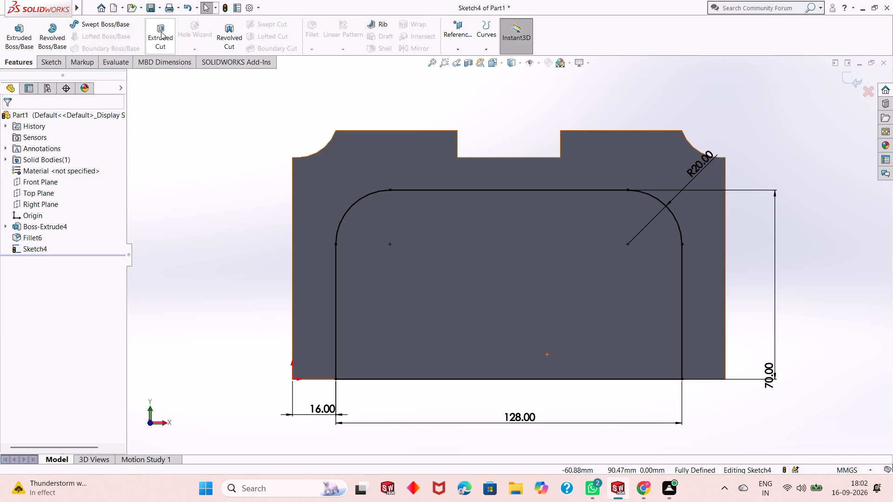
pyautogui.click(169, 33)
pyautogui.moveTo(519, 242); pyautogui.dragTo(439, 271, button='middle')
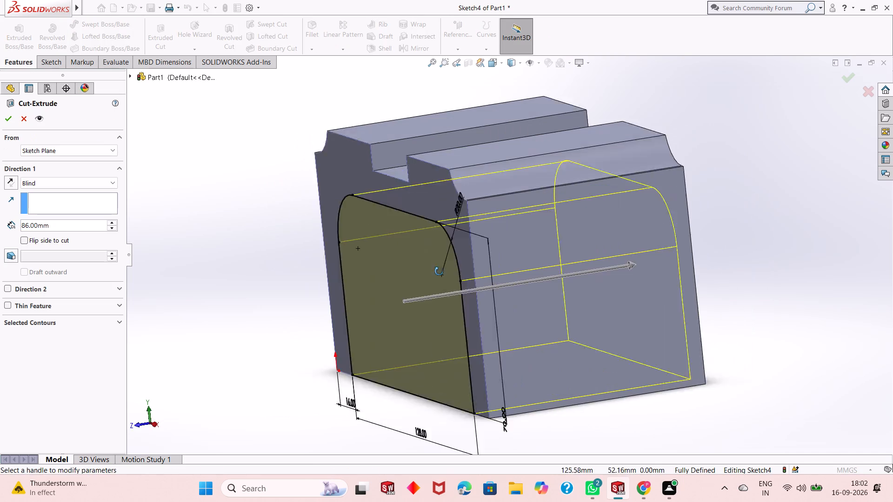
pyautogui.moveTo(439, 271); pyautogui.dragTo(430, 276, button='middle')
pyautogui.moveTo(430, 276); pyautogui.dragTo(437, 274, button='middle')
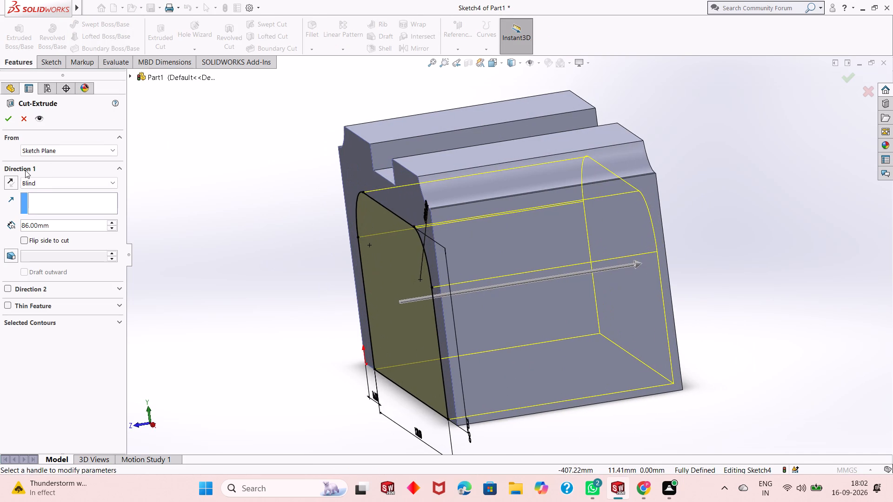
pyautogui.click(51, 185)
pyautogui.click(60, 201)
pyautogui.click(10, 121)
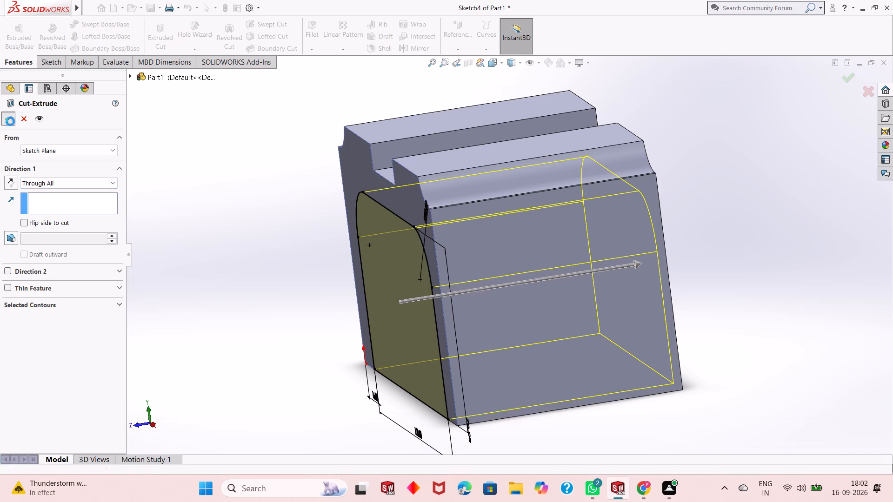
pyautogui.moveTo(641, 256); pyautogui.dragTo(681, 233, button='middle')
pyautogui.press('Escape')
pyautogui.press('Escape')
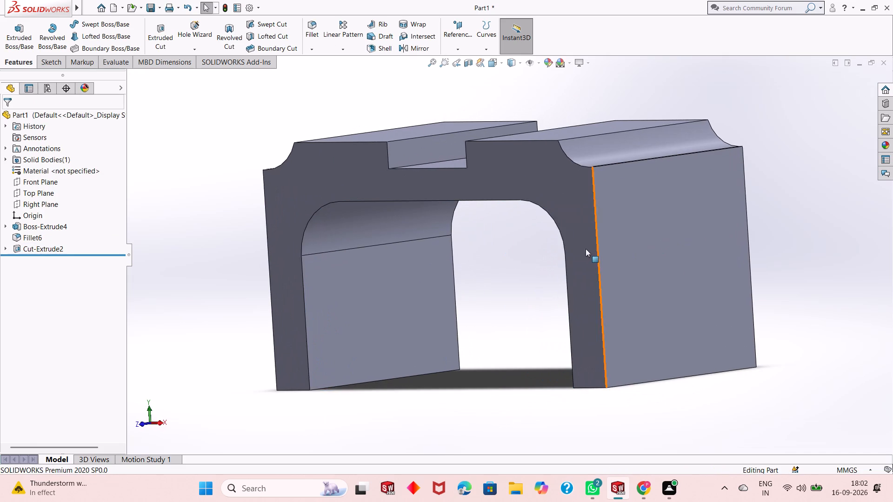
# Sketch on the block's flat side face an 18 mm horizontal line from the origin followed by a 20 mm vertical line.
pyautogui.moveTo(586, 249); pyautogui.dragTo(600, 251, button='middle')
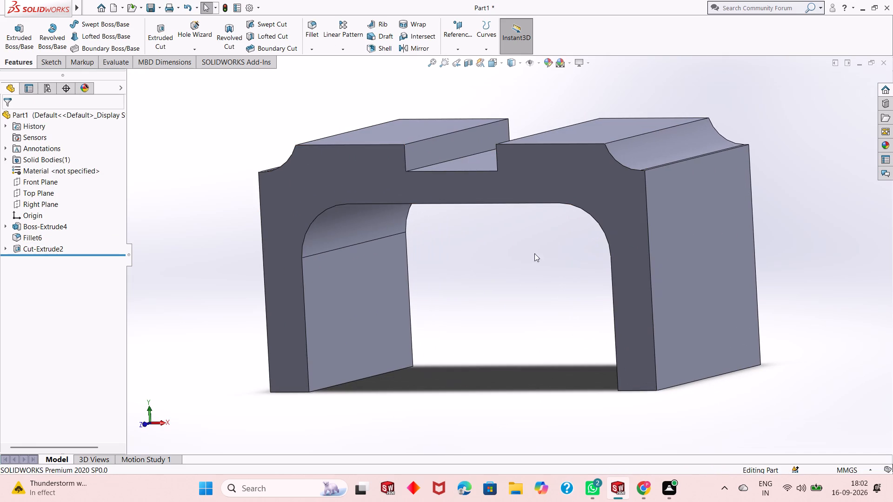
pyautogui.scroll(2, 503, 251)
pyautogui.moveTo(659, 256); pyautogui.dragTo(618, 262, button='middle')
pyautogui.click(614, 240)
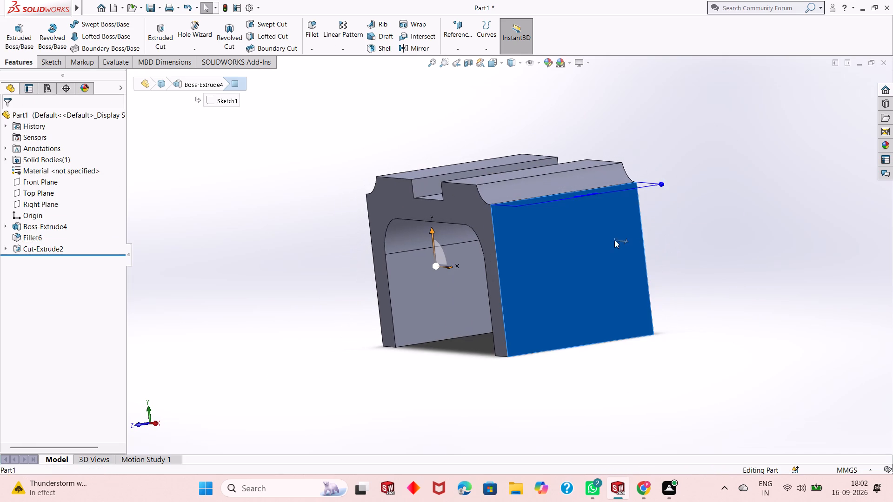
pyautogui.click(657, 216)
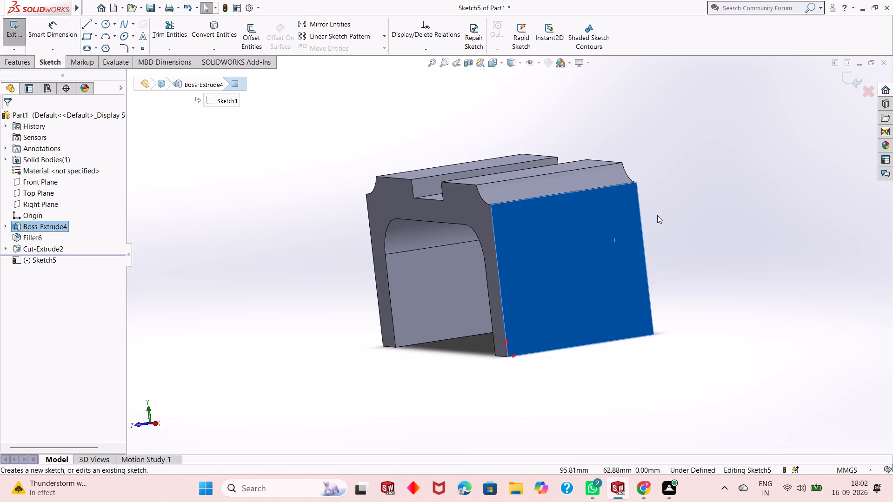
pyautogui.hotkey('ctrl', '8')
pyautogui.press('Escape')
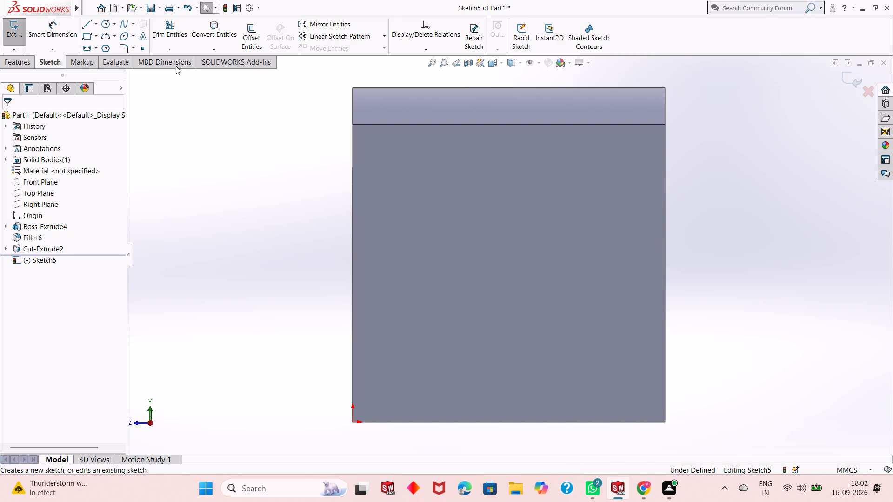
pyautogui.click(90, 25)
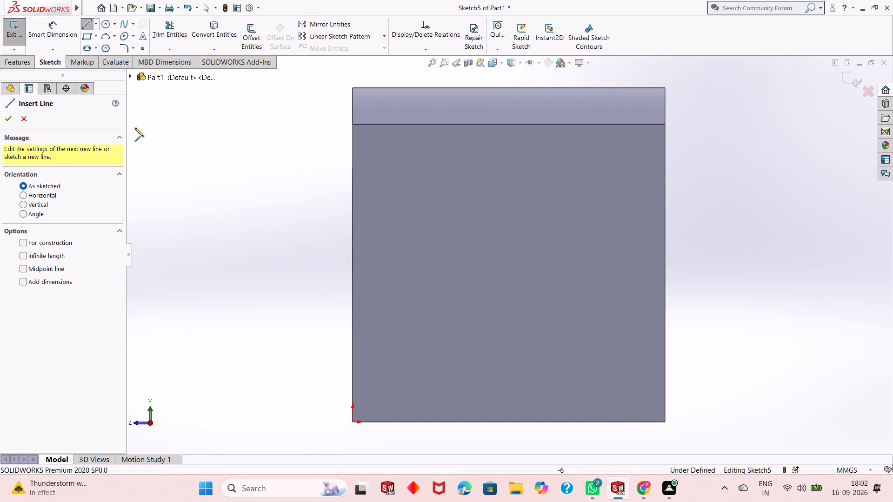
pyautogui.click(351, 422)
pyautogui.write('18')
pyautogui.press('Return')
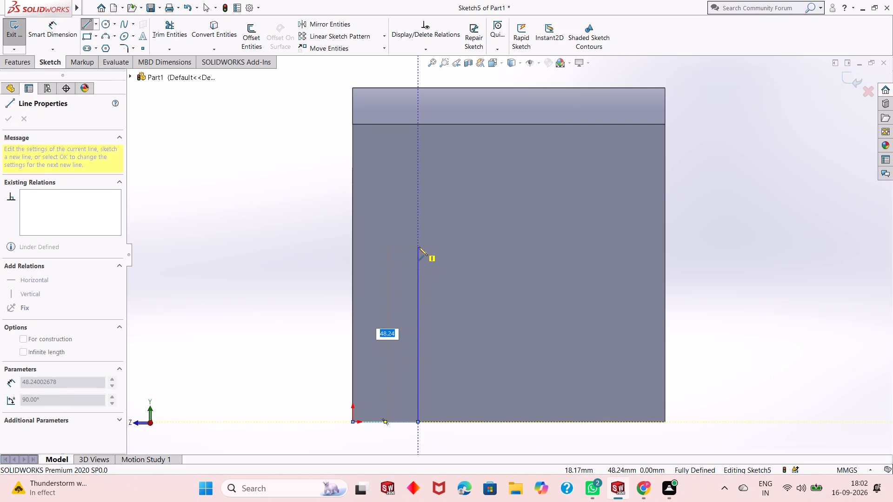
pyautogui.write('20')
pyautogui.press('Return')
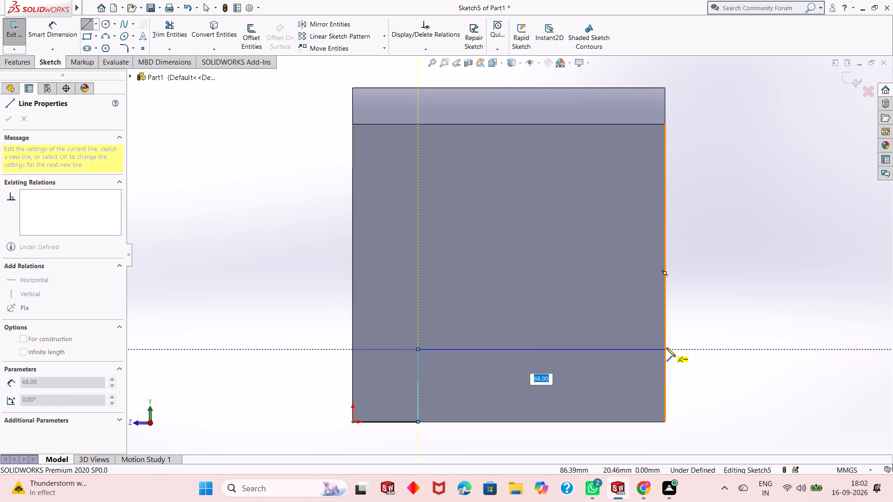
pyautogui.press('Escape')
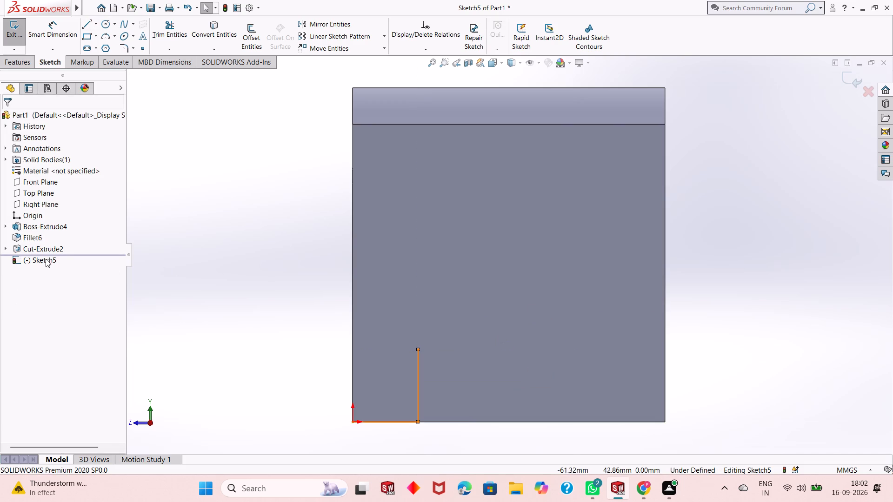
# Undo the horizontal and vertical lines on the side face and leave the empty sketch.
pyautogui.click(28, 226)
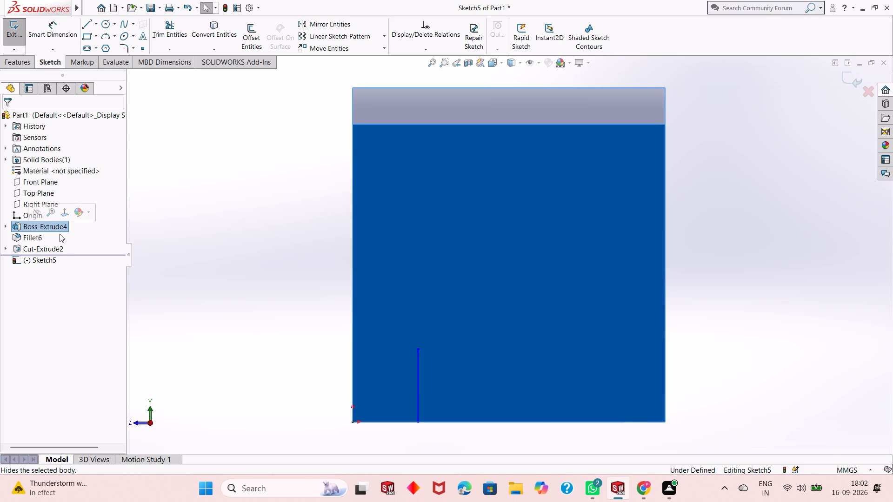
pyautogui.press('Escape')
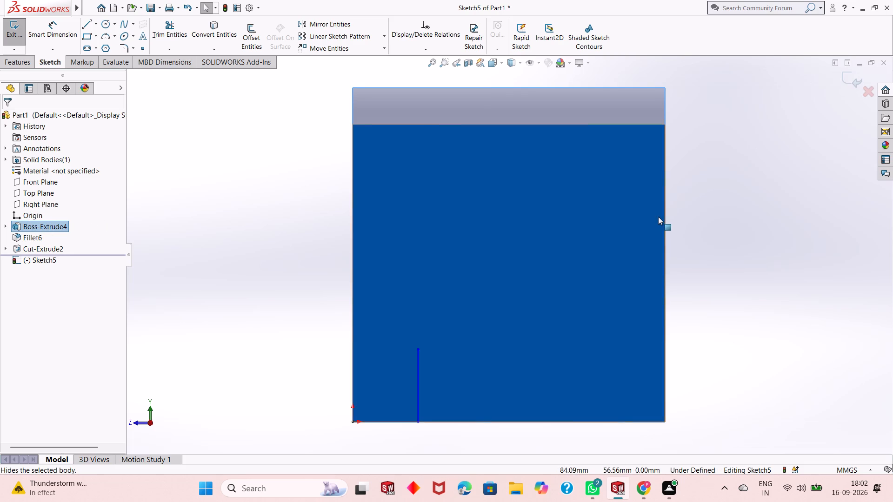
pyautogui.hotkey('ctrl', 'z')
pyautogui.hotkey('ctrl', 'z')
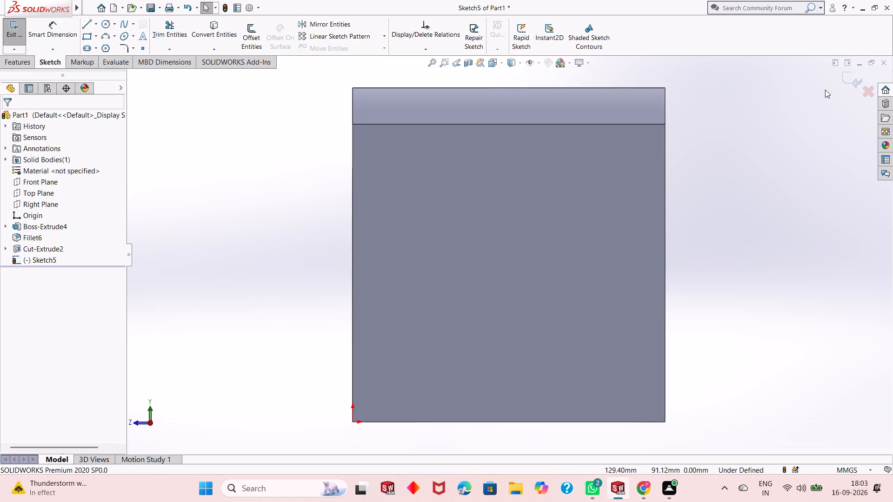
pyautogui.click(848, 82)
# Edit the block's base extrusion and set its blind depth to 96 mm.
pyautogui.click(35, 230)
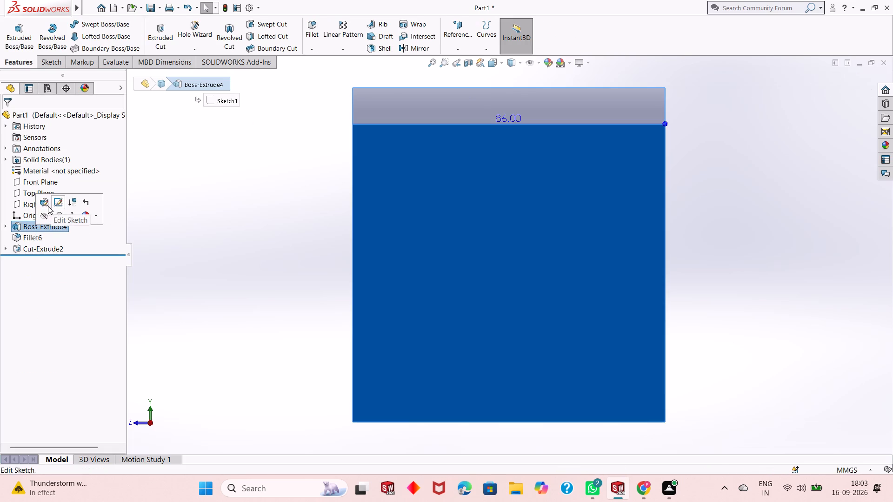
pyautogui.click(46, 206)
pyautogui.moveTo(450, 371); pyautogui.dragTo(463, 344, button='middle')
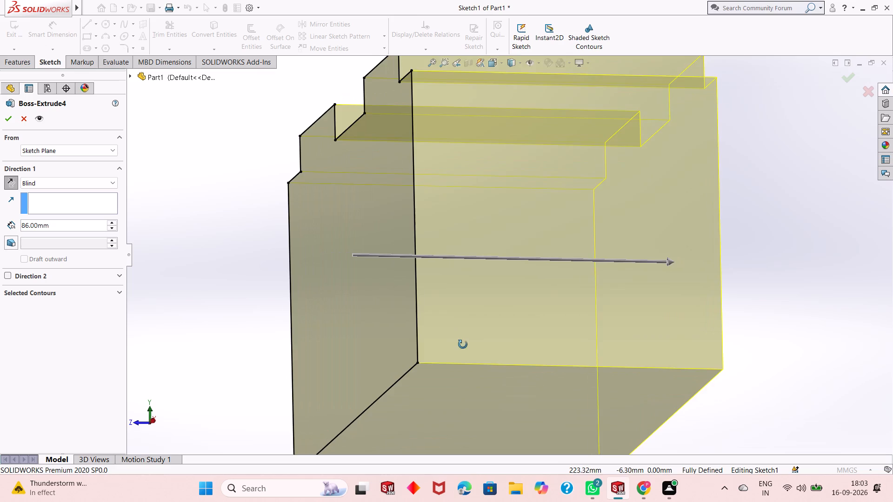
pyautogui.moveTo(463, 344); pyautogui.dragTo(465, 374, button='middle')
pyautogui.scroll(2, 413, 344)
pyautogui.middleClick(452, 352)
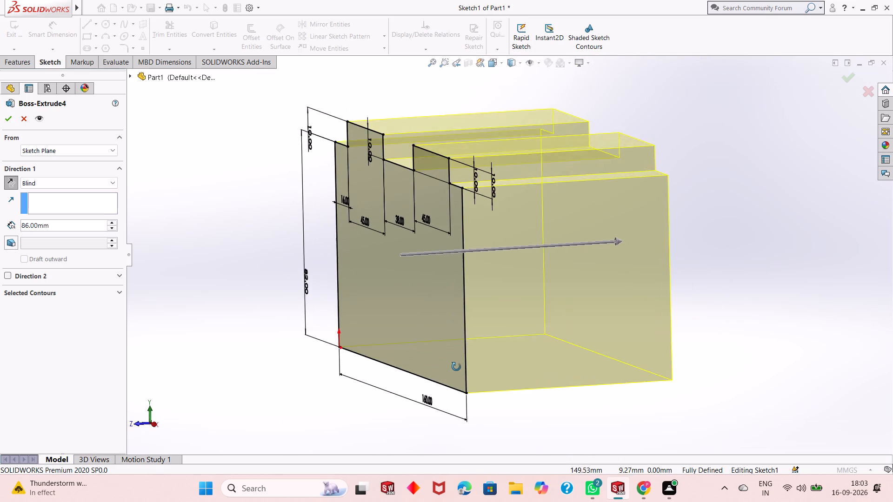
pyautogui.doubleClick(67, 224)
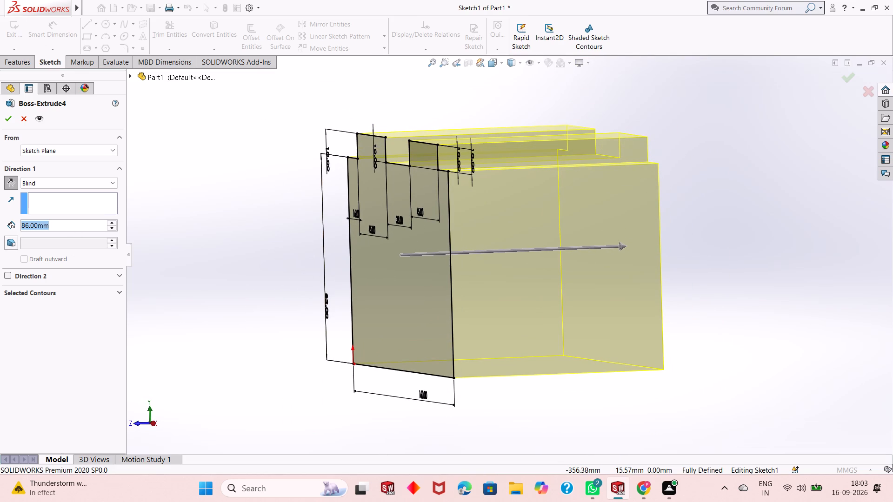
pyautogui.press('9')
pyautogui.press('6')
pyautogui.press('Return')
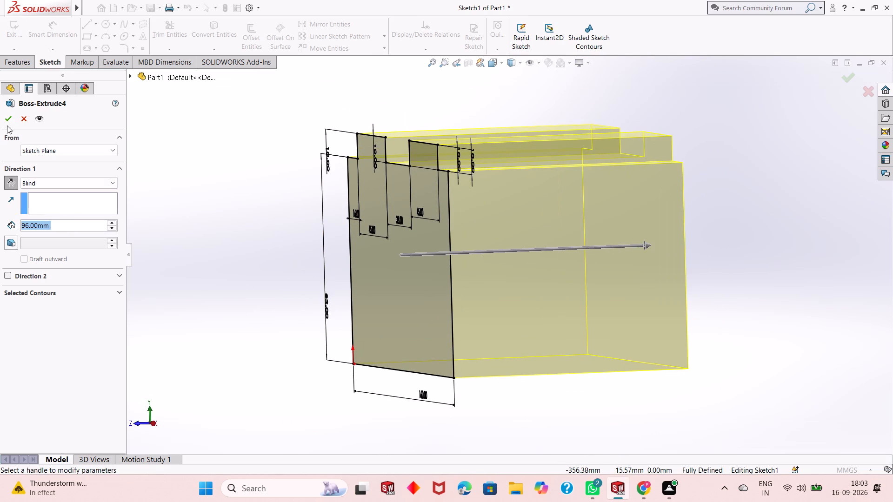
pyautogui.click(8, 121)
# Sketch a three-sided outline on the block's side face, 60 mm wide and 20 mm high, starting on the bottom edge about 17 mm from the origin.
pyautogui.click(522, 267)
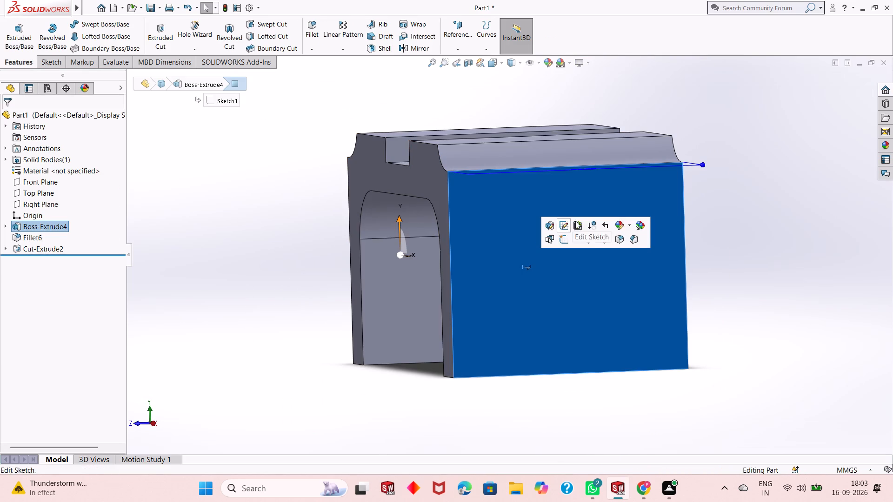
pyautogui.keyDown('ctrl'); pyautogui.click(564, 237); pyautogui.keyUp('ctrl')
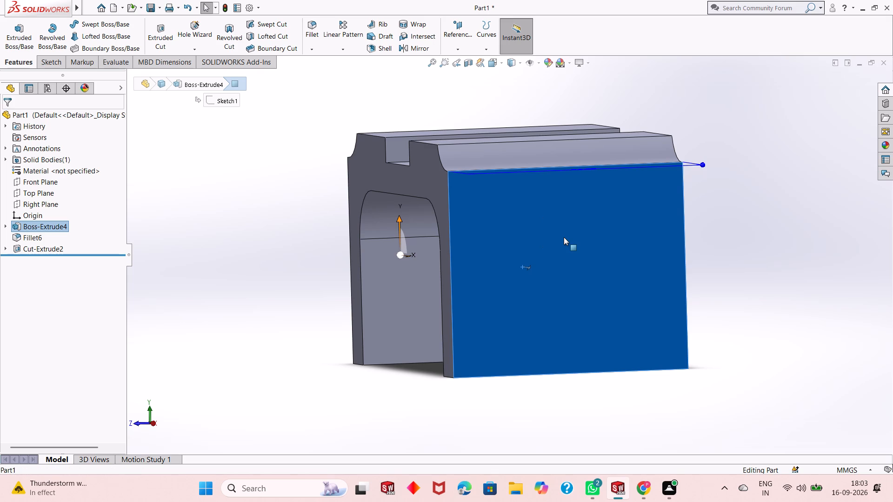
pyautogui.hotkey('ctrl', '8')
pyautogui.press('Escape')
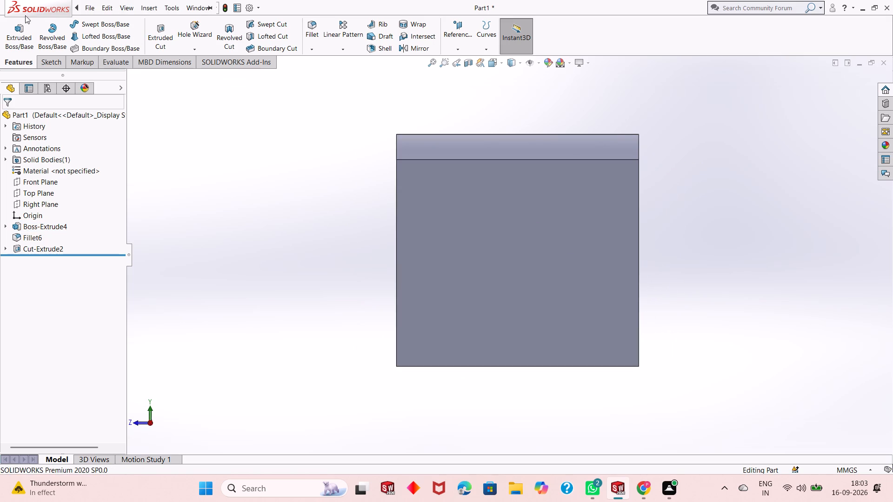
pyautogui.click(49, 62)
pyautogui.click(87, 23)
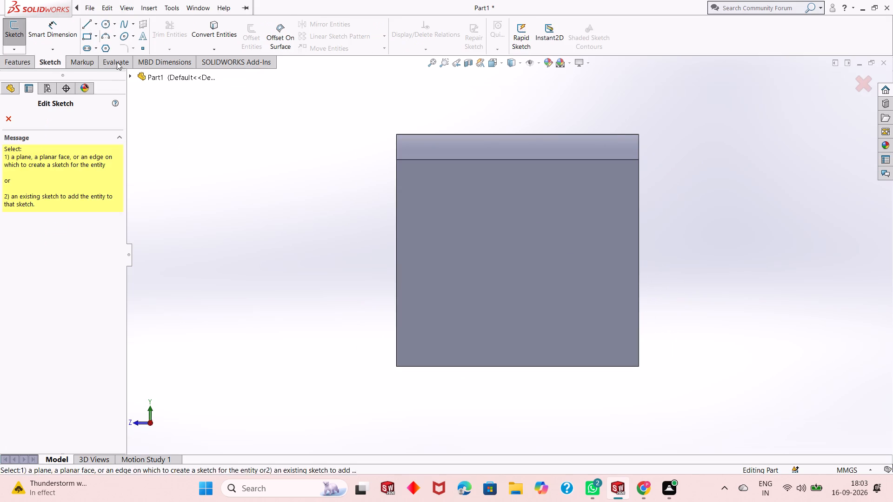
pyautogui.click(426, 287)
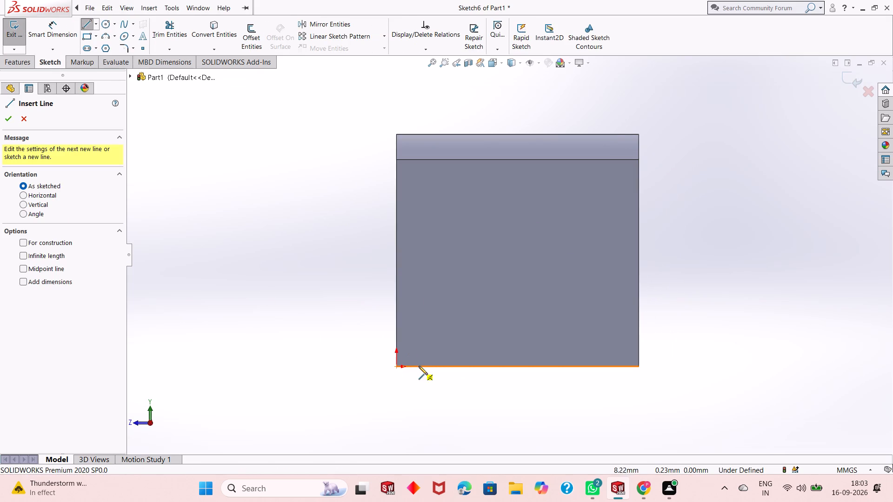
pyautogui.click(440, 367)
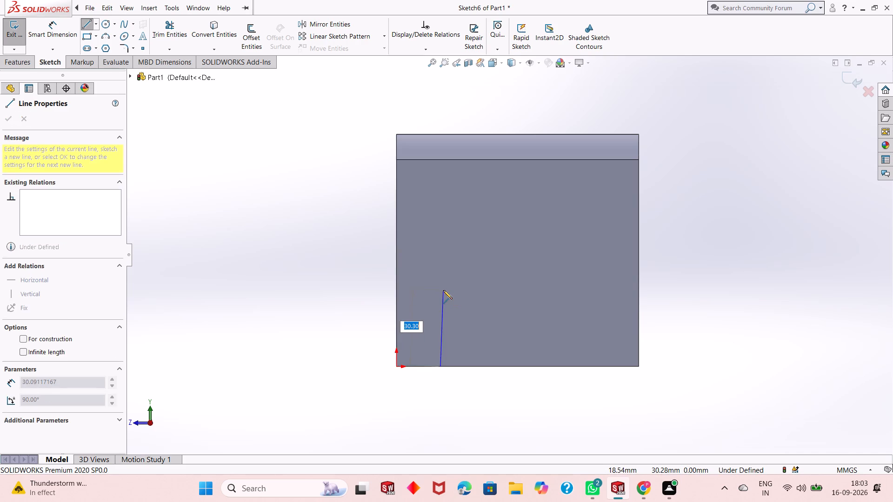
pyautogui.write('20')
pyautogui.press('Return')
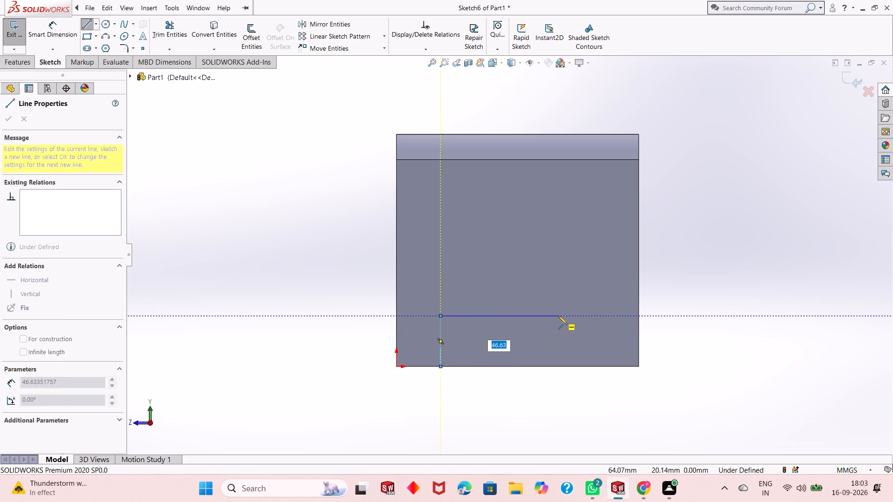
pyautogui.write('60')
pyautogui.press('Return')
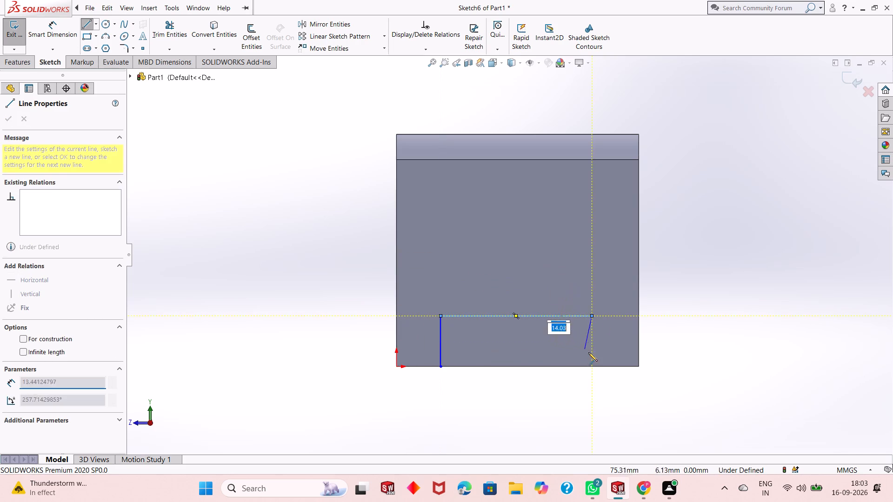
pyautogui.click(592, 365)
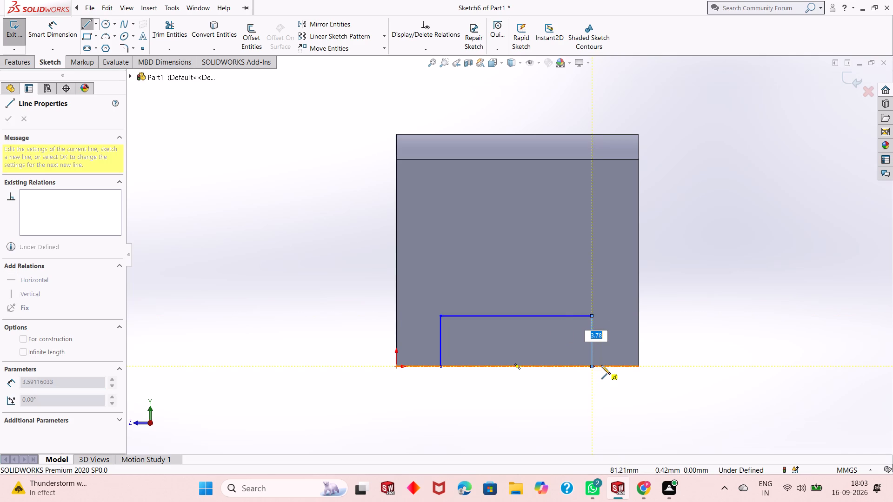
pyautogui.press('Escape')
pyautogui.press('Escape')
# Dimension the outline's first vertical line 18 mm from the origin along the block's bottom edge.
pyautogui.click(51, 30)
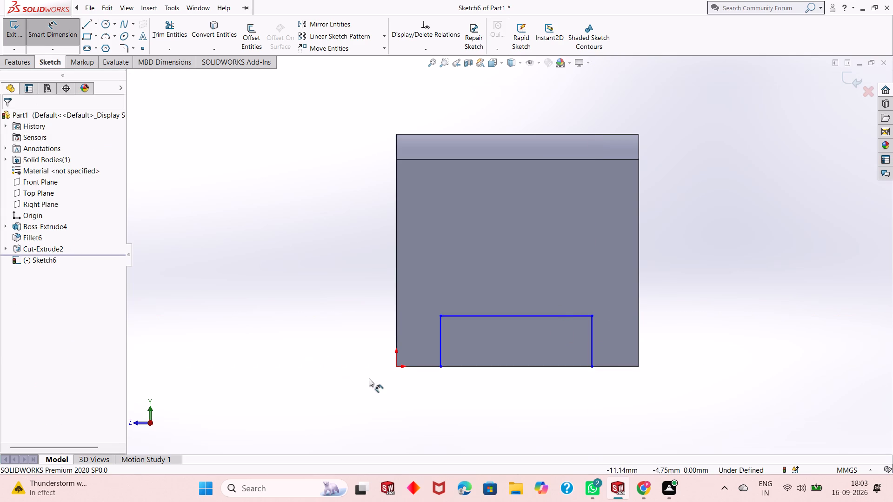
pyautogui.click(398, 367)
pyautogui.click(440, 367)
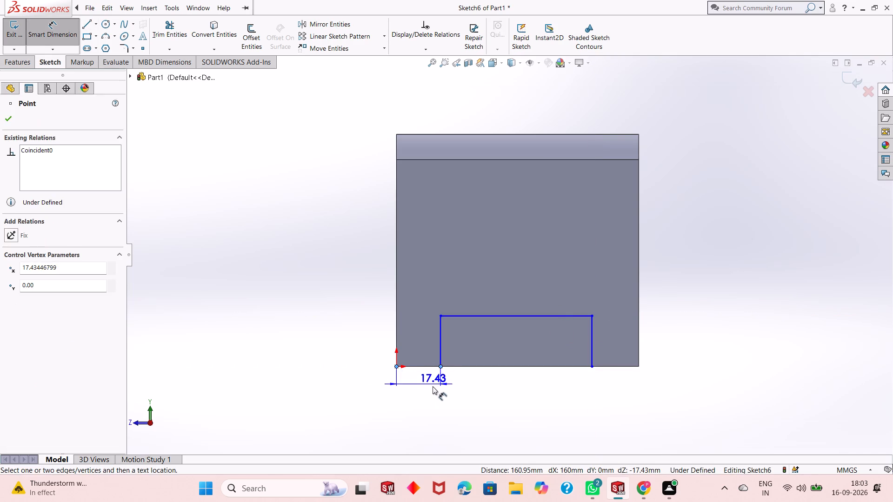
pyautogui.click(431, 391)
pyautogui.write('18')
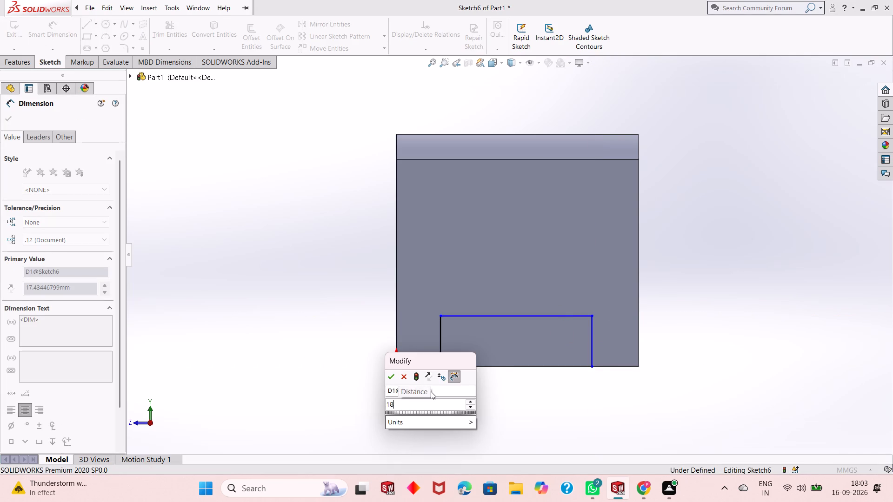
pyautogui.press('Return')
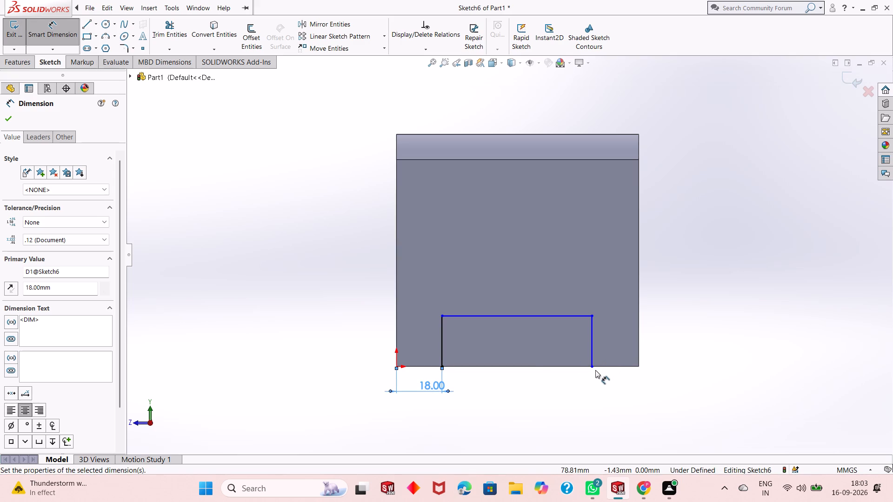
# Dimension the outline's other vertical line 18 mm from the block's opposite bottom corner.
pyautogui.click(592, 370)
pyautogui.click(592, 369)
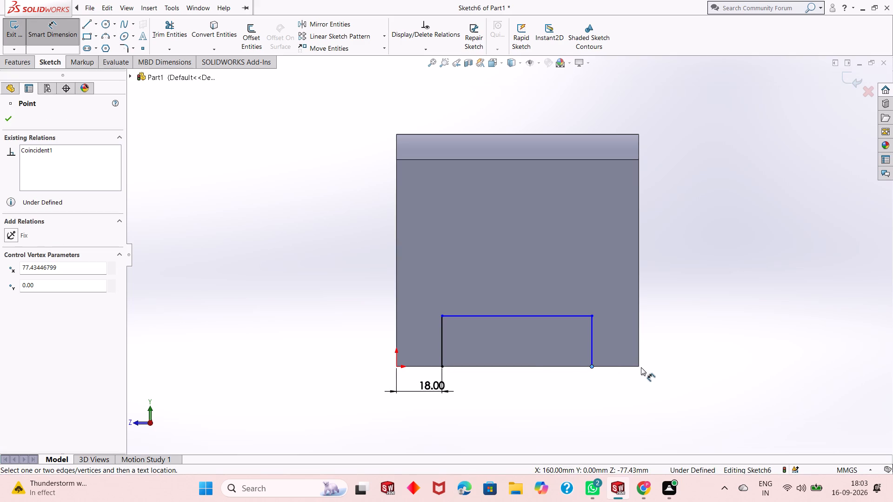
pyautogui.click(639, 367)
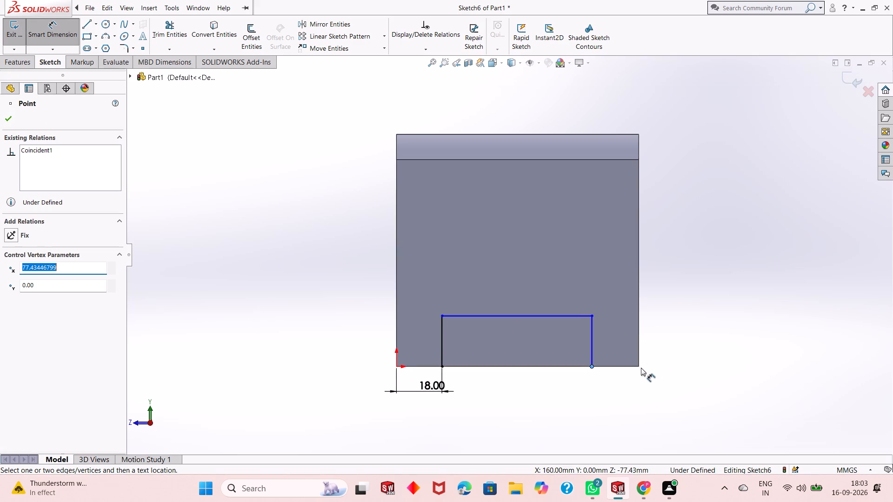
pyautogui.click(639, 366)
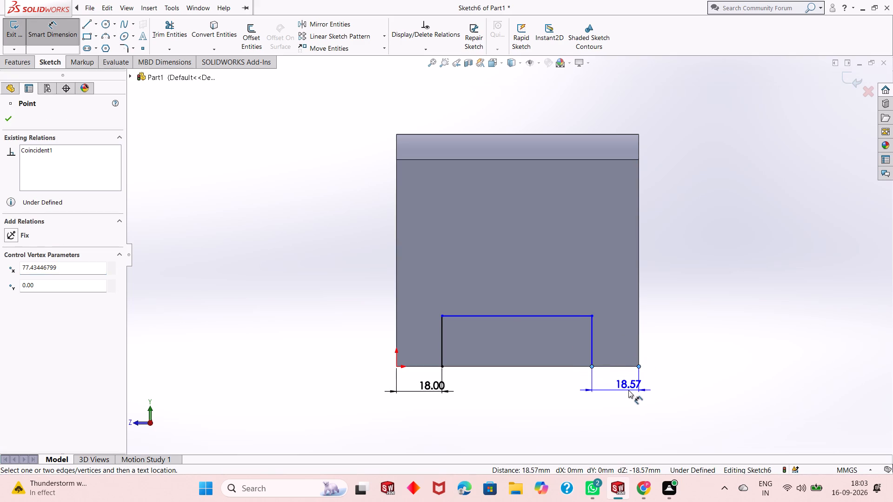
pyautogui.click(628, 390)
pyautogui.write('18')
pyautogui.press('Return')
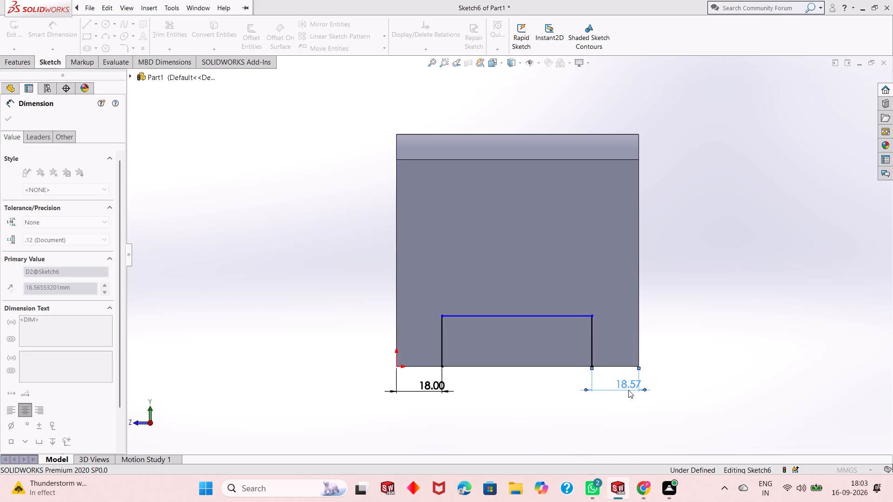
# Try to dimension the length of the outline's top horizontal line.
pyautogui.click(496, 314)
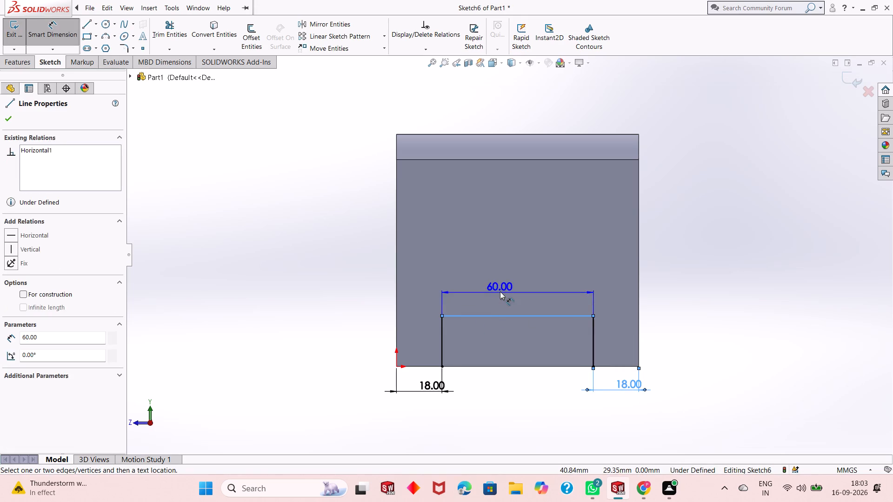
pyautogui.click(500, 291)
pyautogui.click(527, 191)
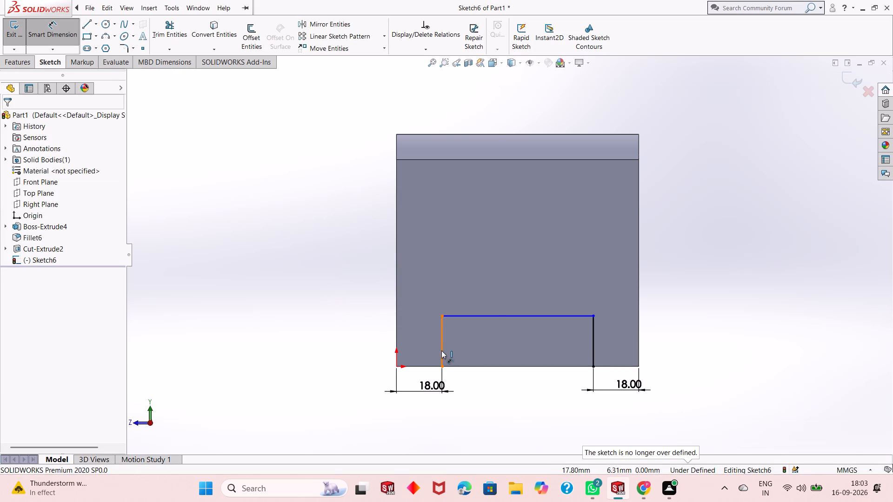
# Dimension the vertical line nearer the origin with a height of 20 mm.
pyautogui.click(441, 350)
pyautogui.click(292, 350)
pyautogui.click(250, 334)
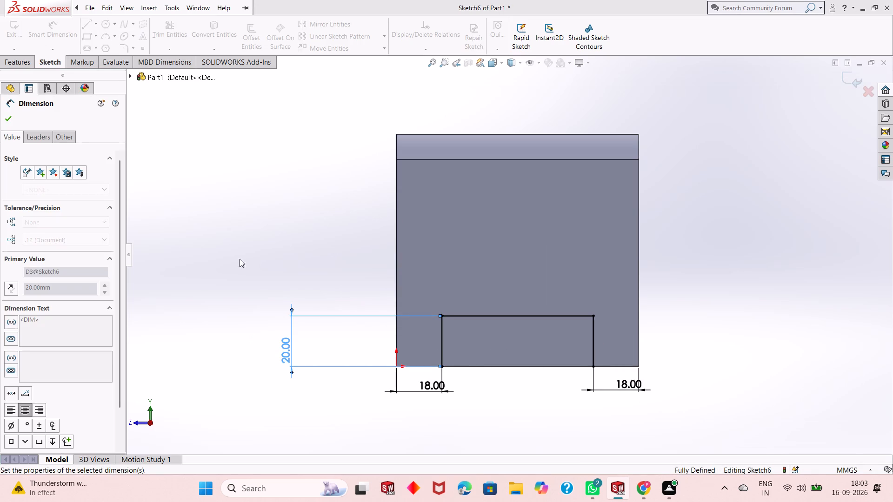
pyautogui.click(7, 117)
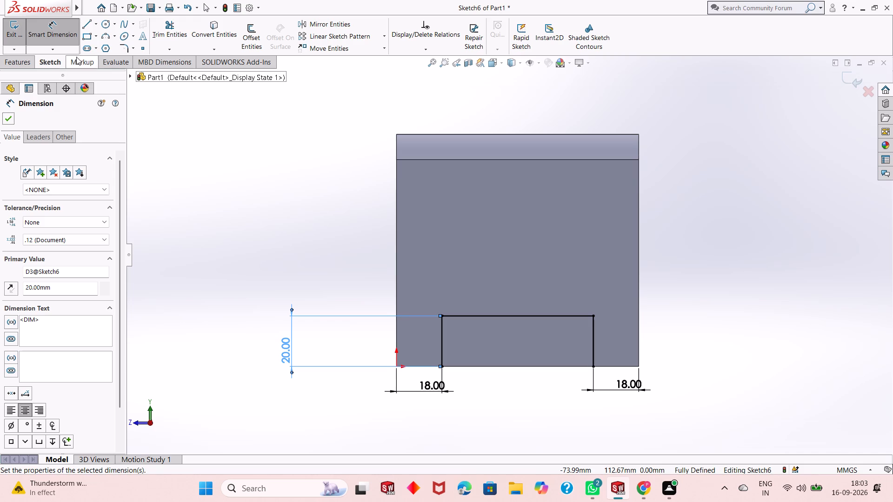
pyautogui.click(7, 120)
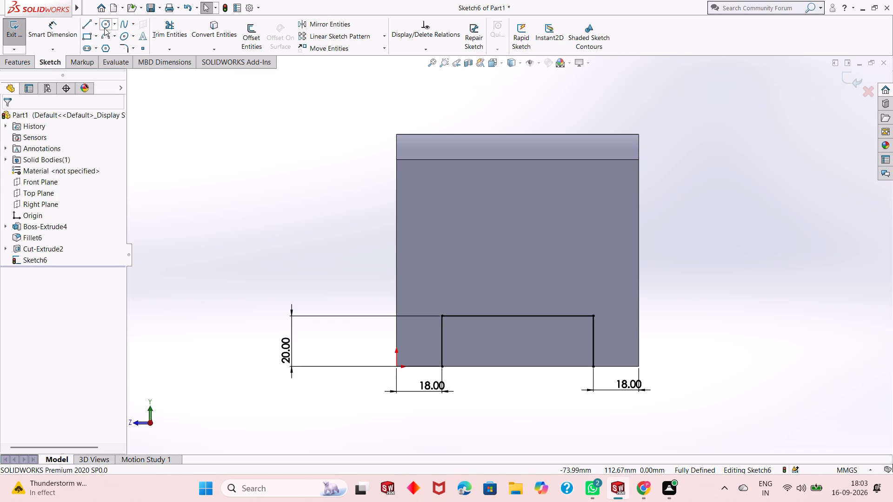
# Sketch a 30 mm radius circle centred on the top line's midpoint and passing through the line's endpoint.
pyautogui.click(104, 27)
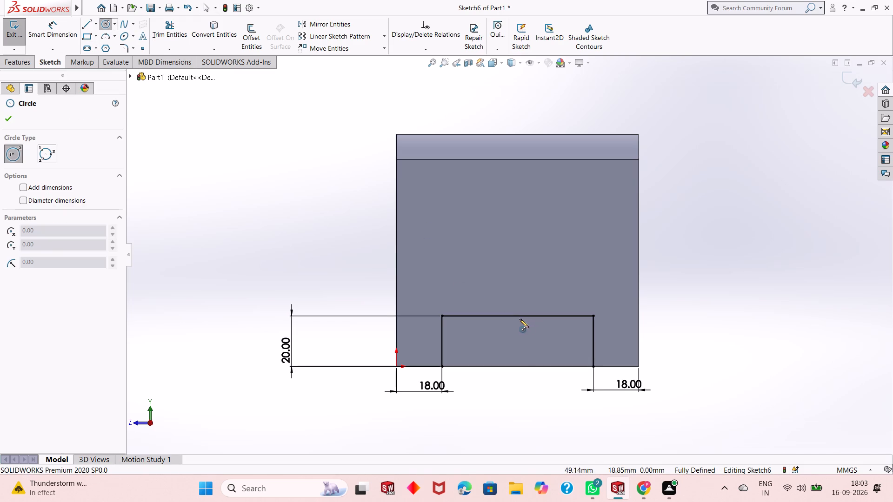
pyautogui.click(516, 317)
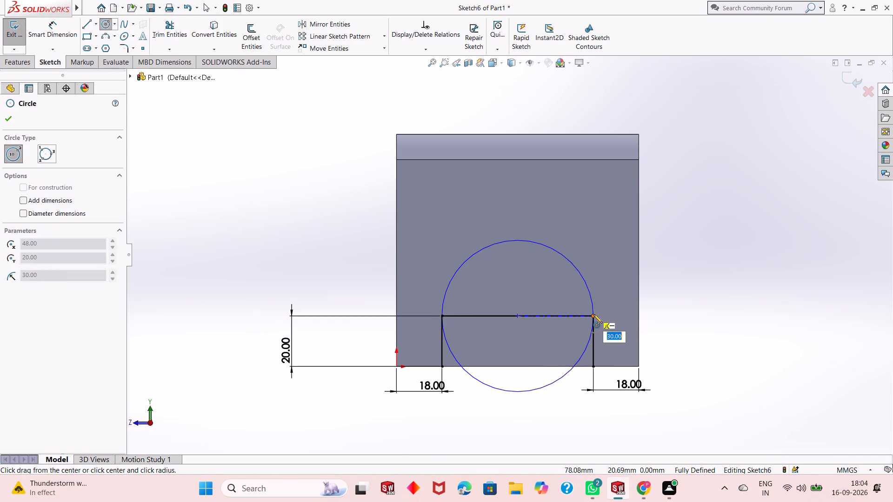
pyautogui.click(593, 315)
pyautogui.rightClick(593, 315)
pyautogui.click(618, 324)
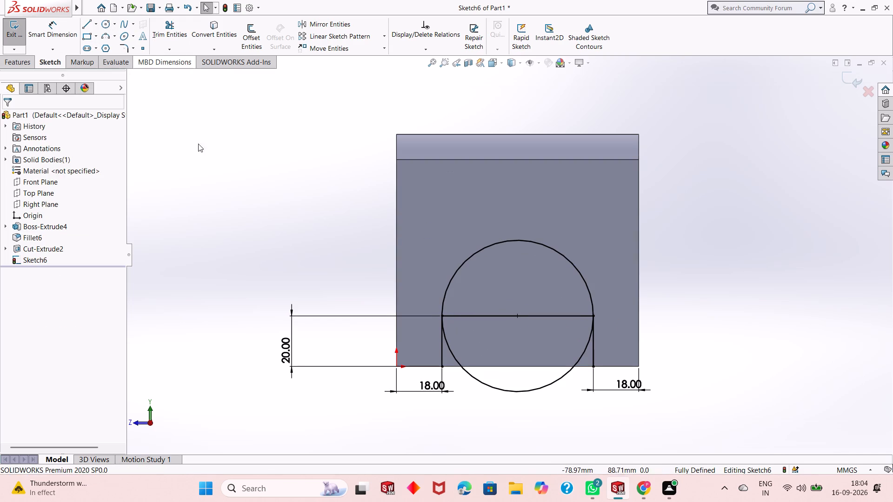
# Delete the horizontal line running through the circle's centre.
pyautogui.click(467, 312)
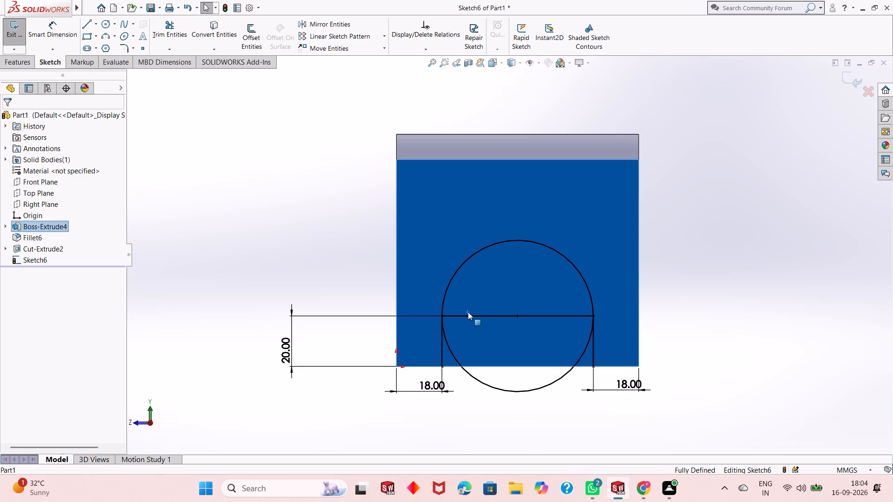
pyautogui.press('Escape')
pyautogui.press('Escape')
pyautogui.click(476, 316)
pyautogui.press('Delete')
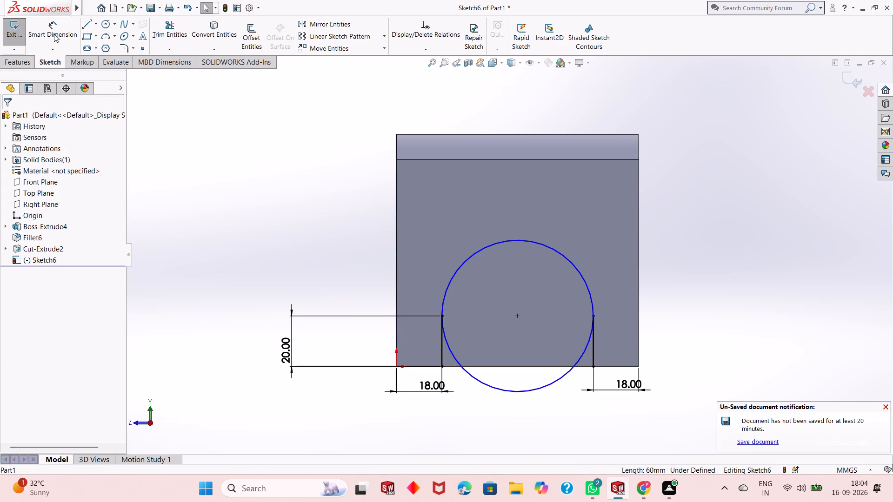
# Trim away the lower half of the circle, leaving an arch on the two vertical lines.
pyautogui.click(173, 33)
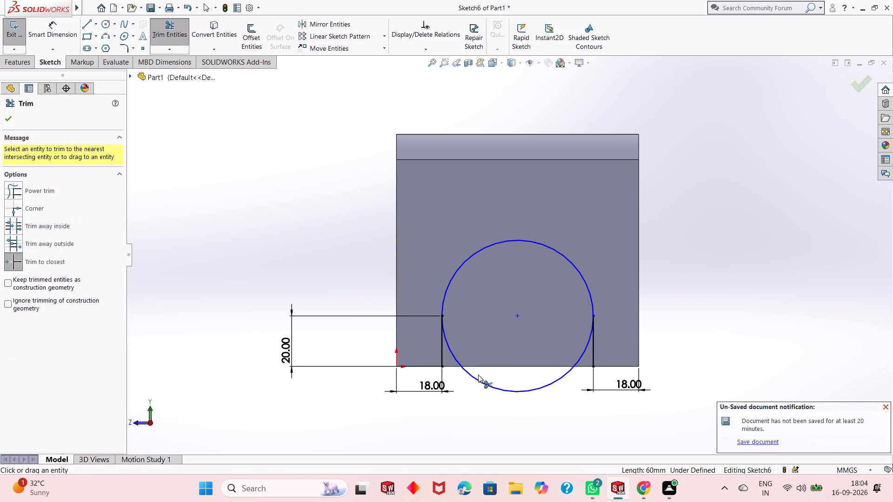
pyautogui.click(480, 380)
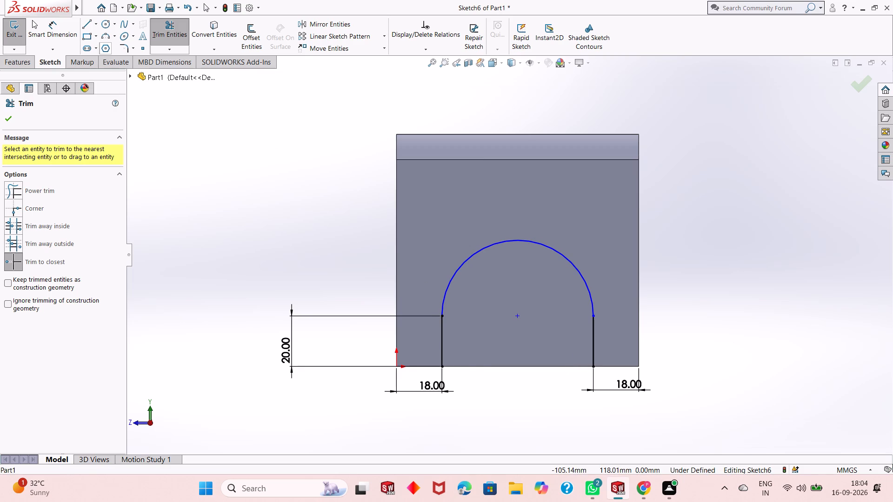
pyautogui.click(7, 120)
# Dimension the arch with a radius of 30 mm.
pyautogui.click(53, 33)
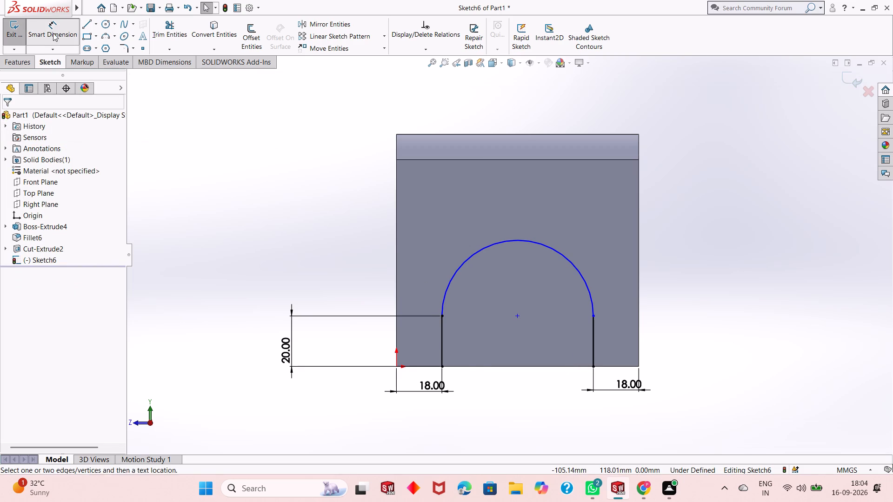
pyautogui.click(462, 267)
pyautogui.click(223, 218)
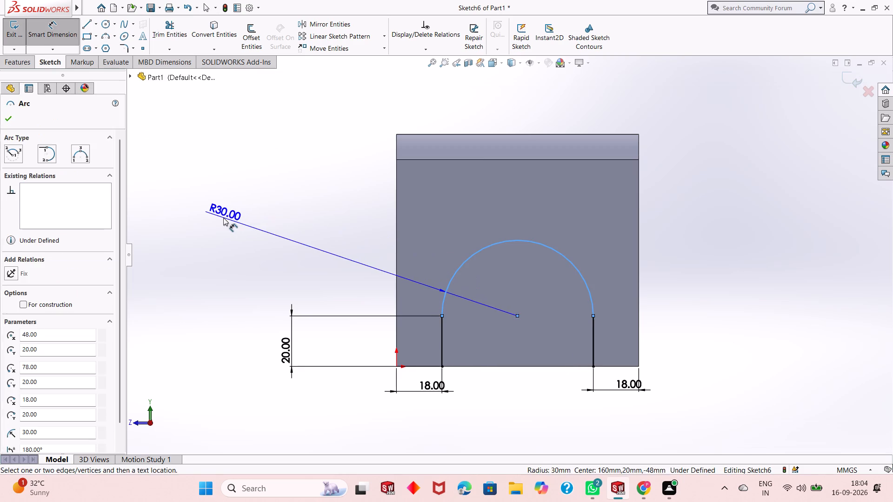
pyautogui.click(184, 203)
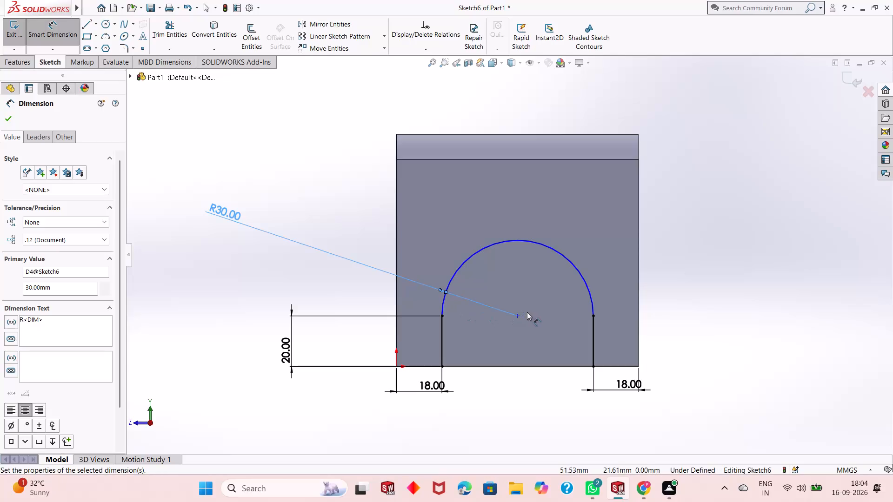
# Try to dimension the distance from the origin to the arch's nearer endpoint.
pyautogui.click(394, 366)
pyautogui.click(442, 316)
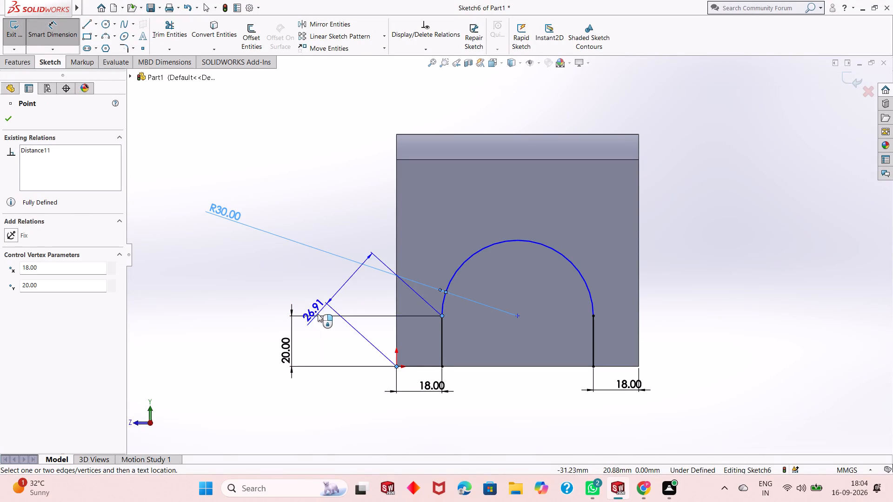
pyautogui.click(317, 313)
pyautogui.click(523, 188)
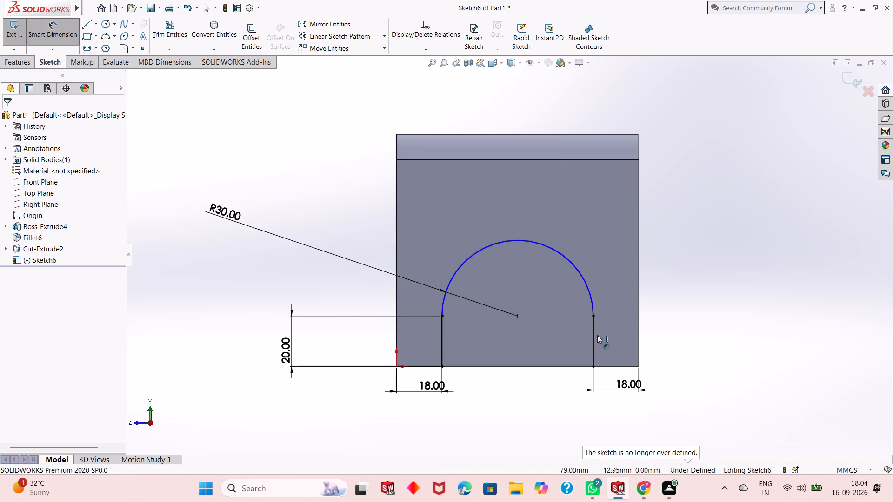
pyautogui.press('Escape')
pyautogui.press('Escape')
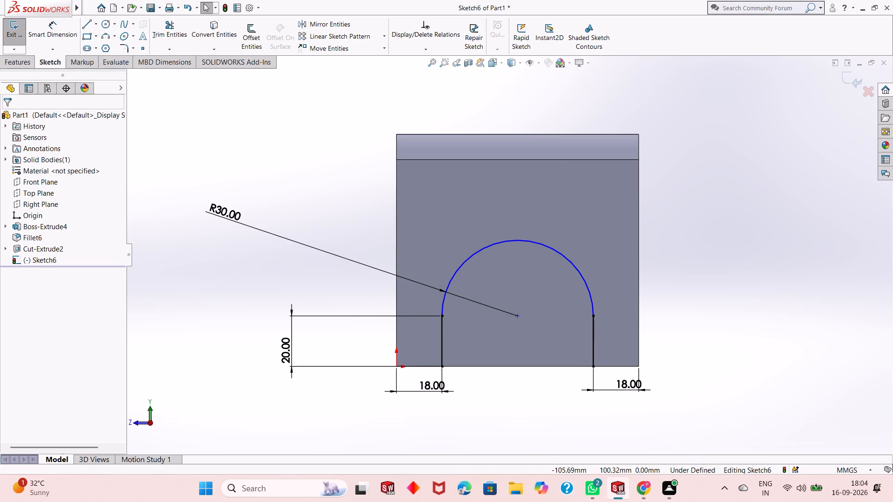
# Dimension the vertical line farther from the origin with a height of 20 mm.
pyautogui.click(53, 34)
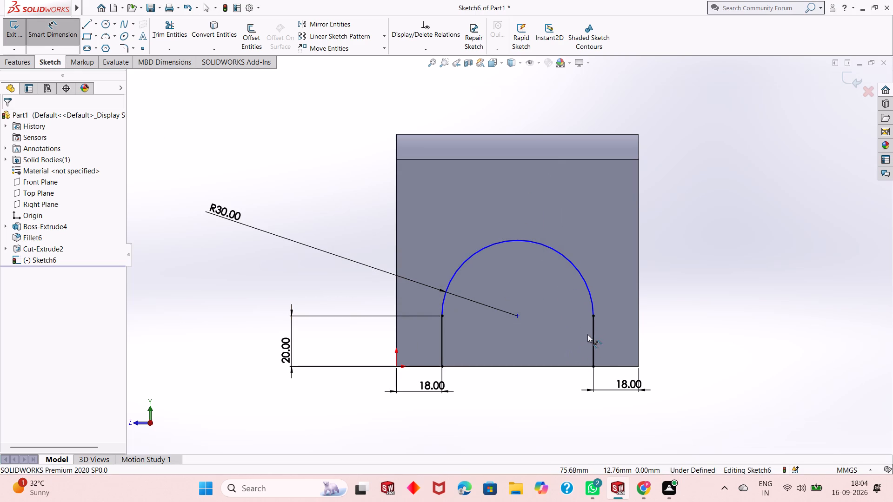
pyautogui.click(591, 333)
pyautogui.click(716, 333)
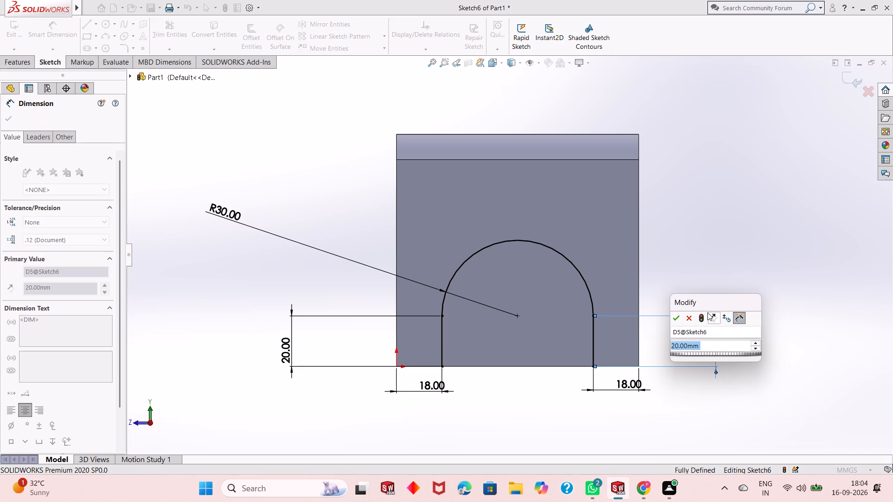
pyautogui.click(678, 316)
pyautogui.rightClick(670, 302)
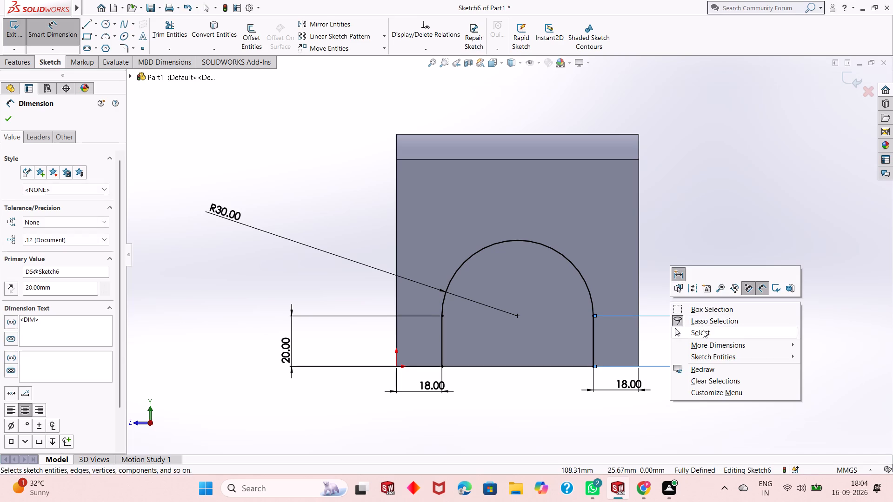
pyautogui.click(703, 330)
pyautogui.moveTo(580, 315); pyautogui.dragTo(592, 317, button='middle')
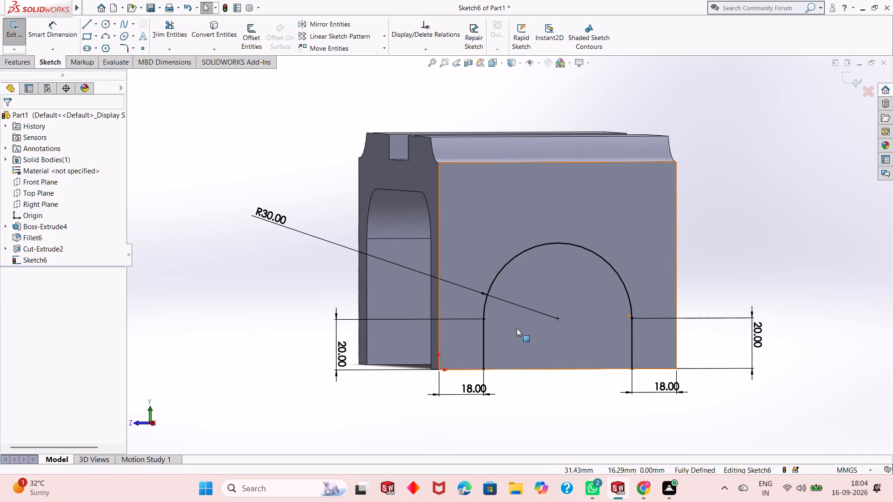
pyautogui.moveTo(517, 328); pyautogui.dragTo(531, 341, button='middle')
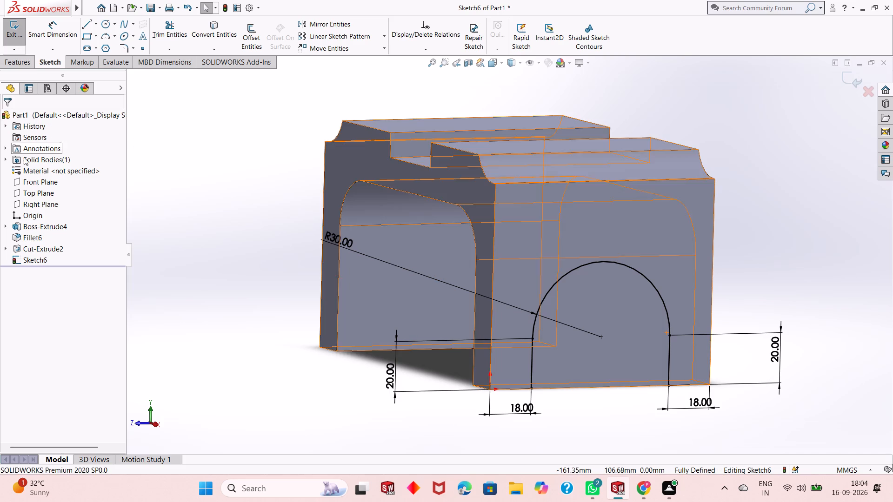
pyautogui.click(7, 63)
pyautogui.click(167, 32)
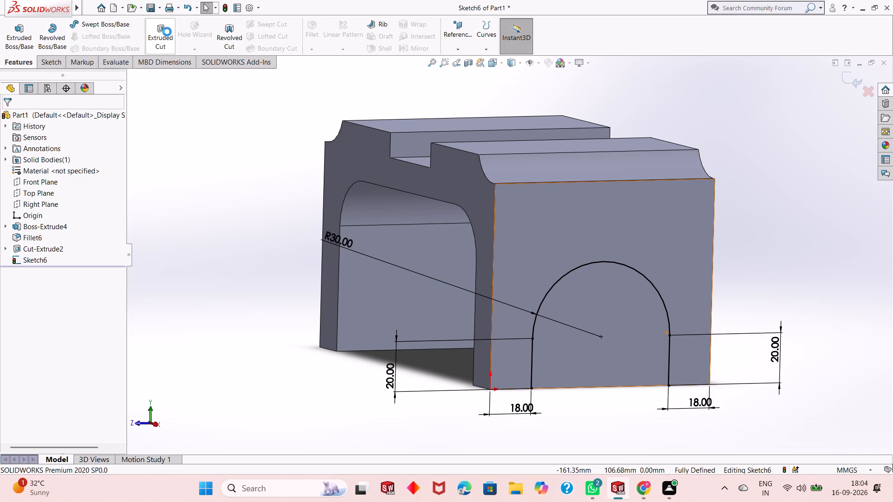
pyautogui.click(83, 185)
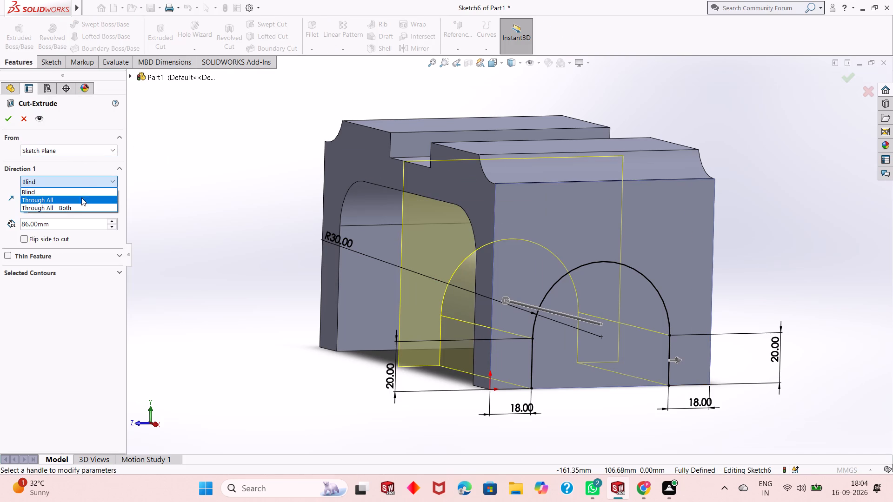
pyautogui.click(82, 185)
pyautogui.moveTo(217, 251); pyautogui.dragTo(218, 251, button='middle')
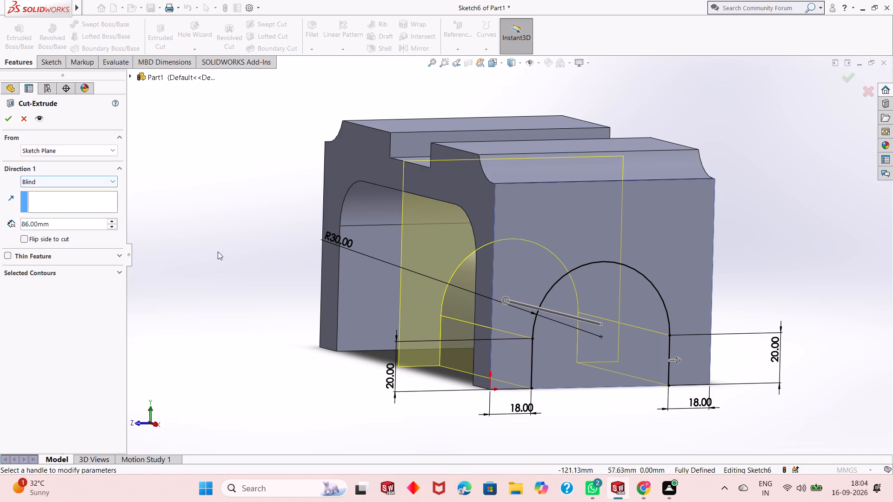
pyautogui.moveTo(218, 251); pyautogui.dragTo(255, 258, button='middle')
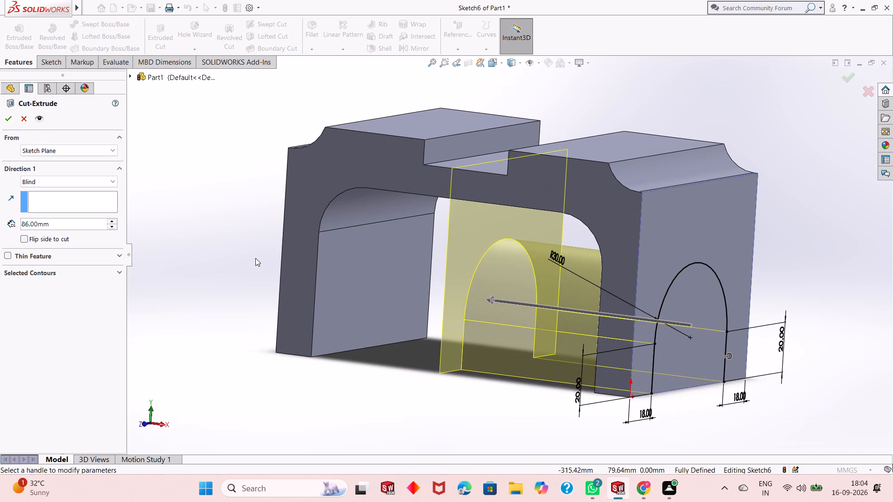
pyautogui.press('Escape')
# Close the arch profile with a horizontal line joining the lower ends of its two vertical lines.
pyautogui.hotkey('ctrl', '8')
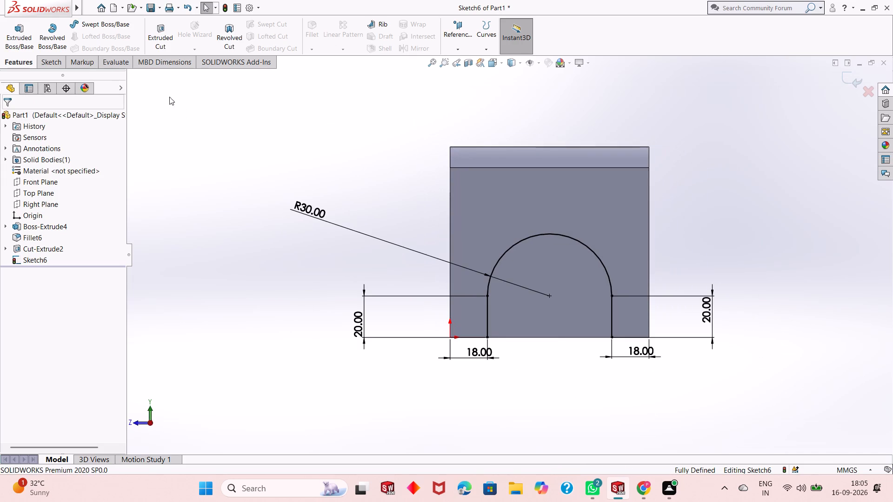
pyautogui.press('Escape')
pyautogui.click(53, 59)
pyautogui.click(86, 23)
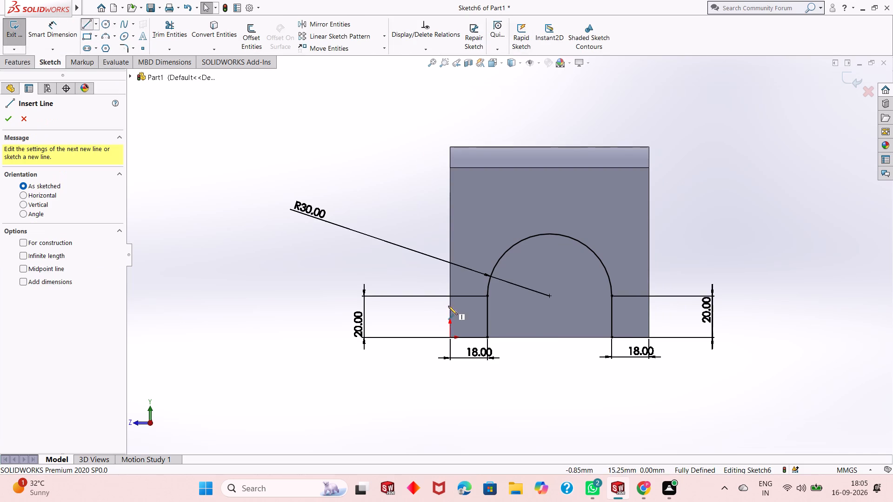
pyautogui.click(487, 339)
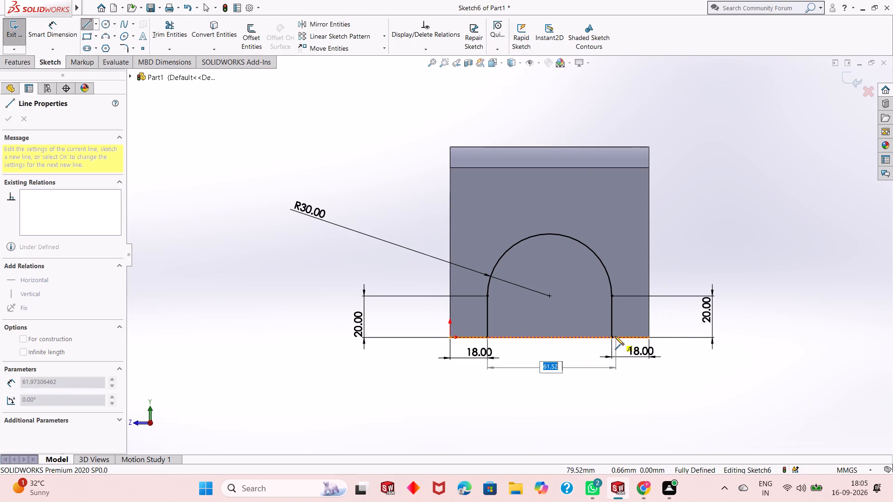
pyautogui.click(612, 337)
pyautogui.rightClick(612, 337)
pyautogui.click(633, 343)
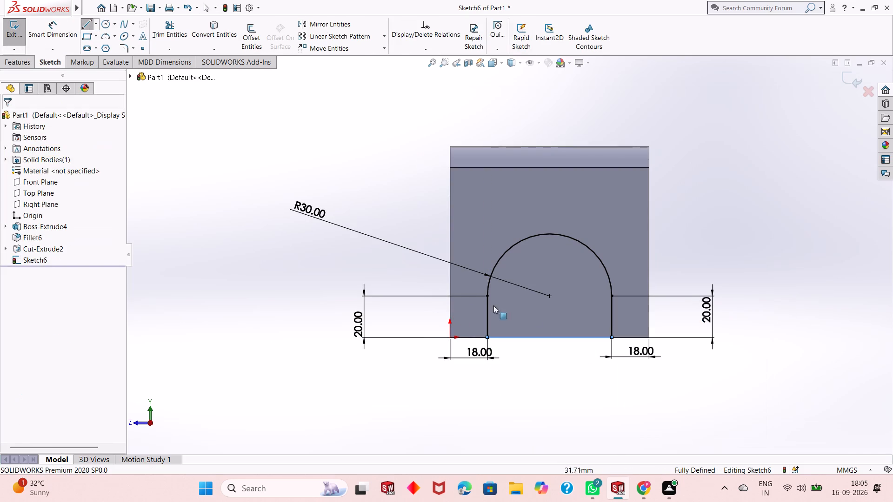
# Extrude-cut the closed arch profile Through All, across both side walls of the block.
pyautogui.click(12, 70)
pyautogui.click(15, 59)
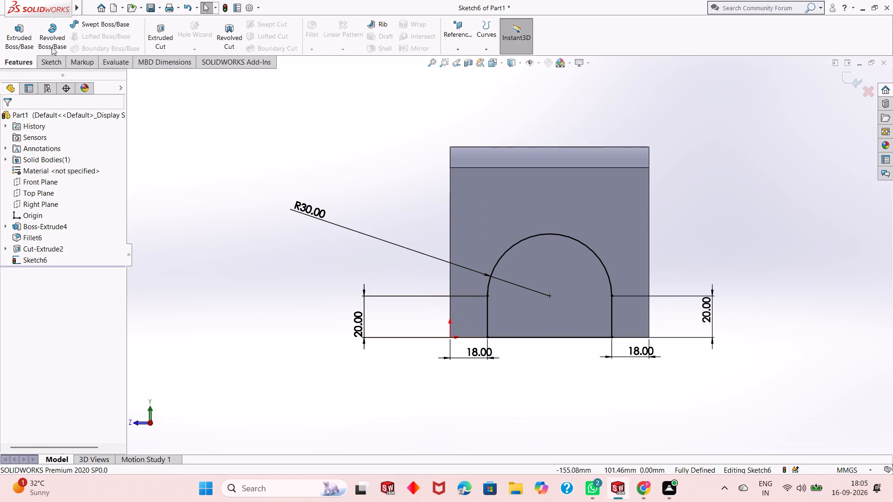
pyautogui.click(167, 32)
pyautogui.moveTo(504, 269); pyautogui.dragTo(571, 287, button='middle')
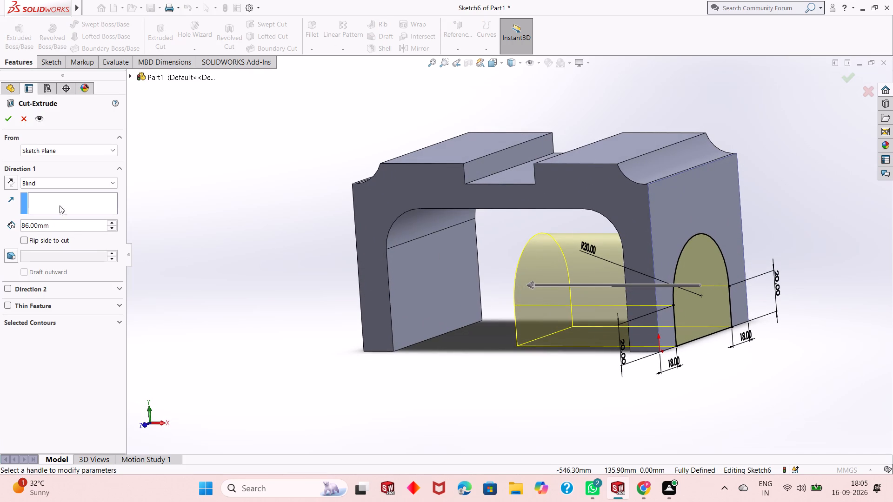
pyautogui.click(64, 184)
pyautogui.click(67, 200)
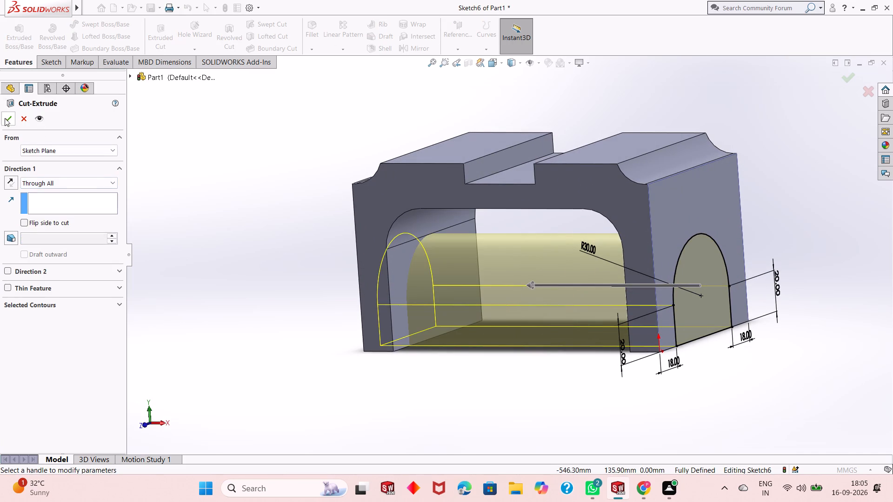
pyautogui.click(5, 118)
pyautogui.moveTo(404, 316); pyautogui.dragTo(384, 317, button='middle')
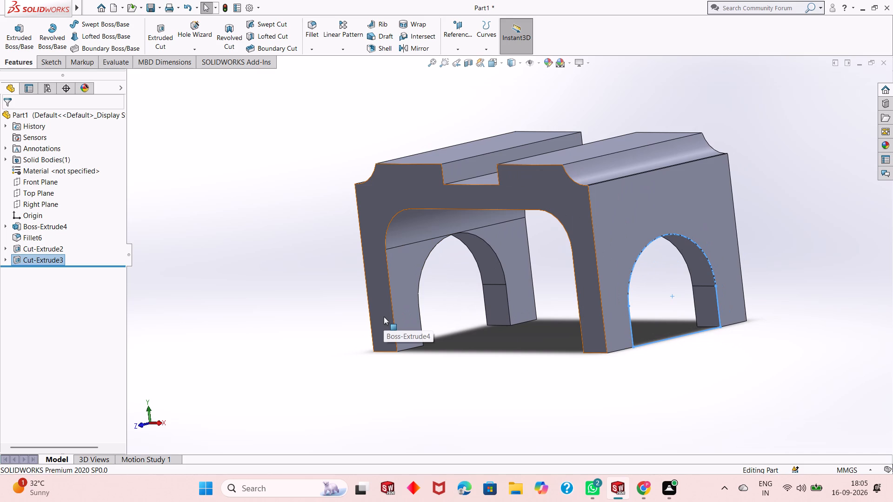
pyautogui.click(329, 319)
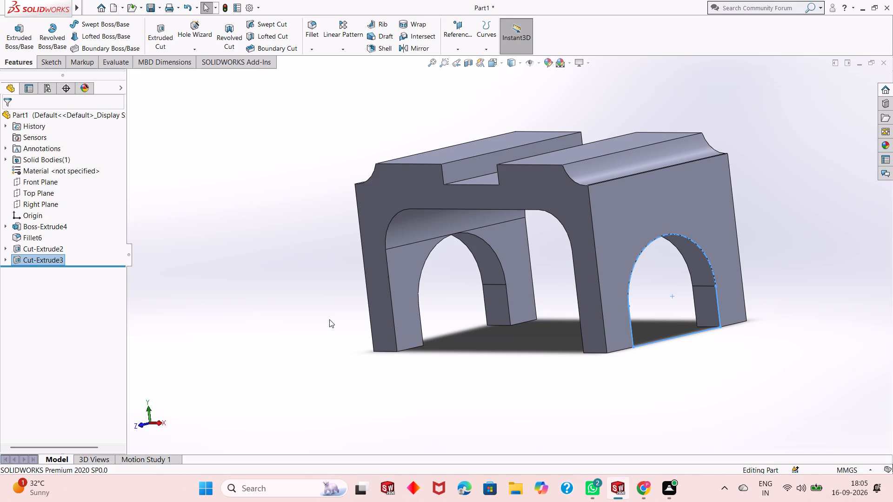
# Start a sketch on the floor of the top channel and draw a circle about 34 mm in diameter at its centre.
pyautogui.scroll(2, 463, 242)
pyautogui.moveTo(533, 218); pyautogui.dragTo(547, 244, button='middle')
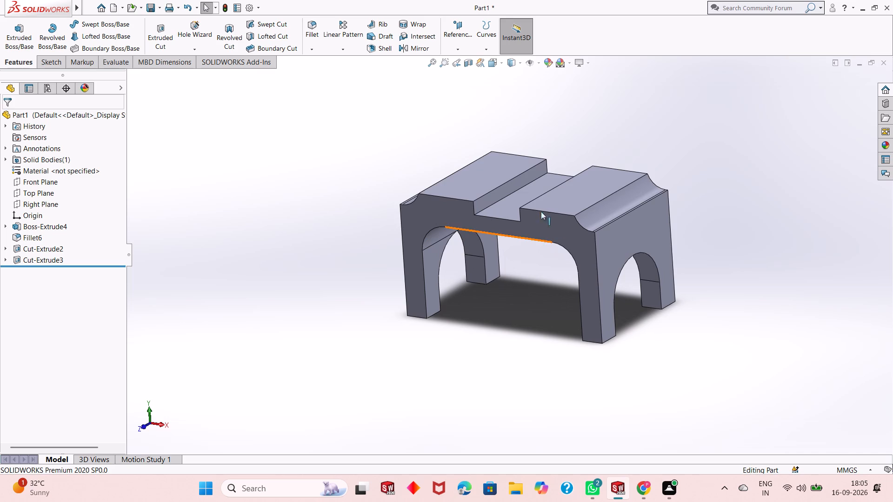
pyautogui.moveTo(529, 200); pyautogui.dragTo(506, 314, button='middle')
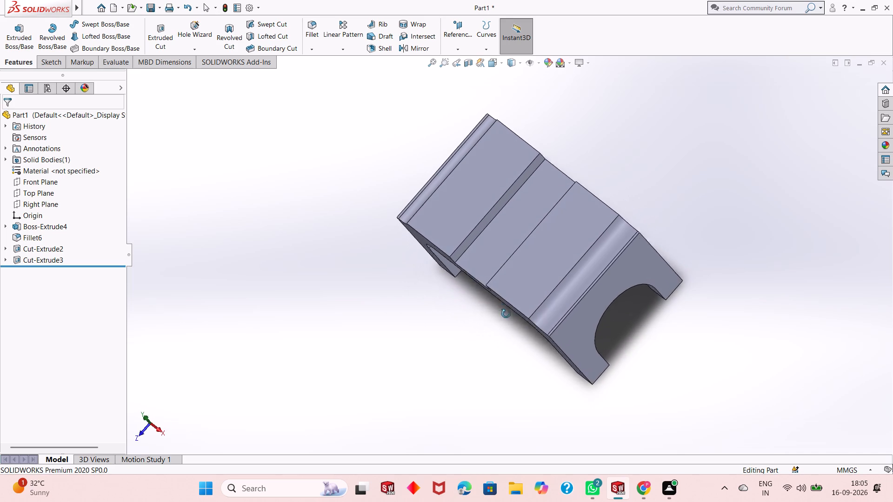
pyautogui.moveTo(506, 314); pyautogui.dragTo(552, 324, button='middle')
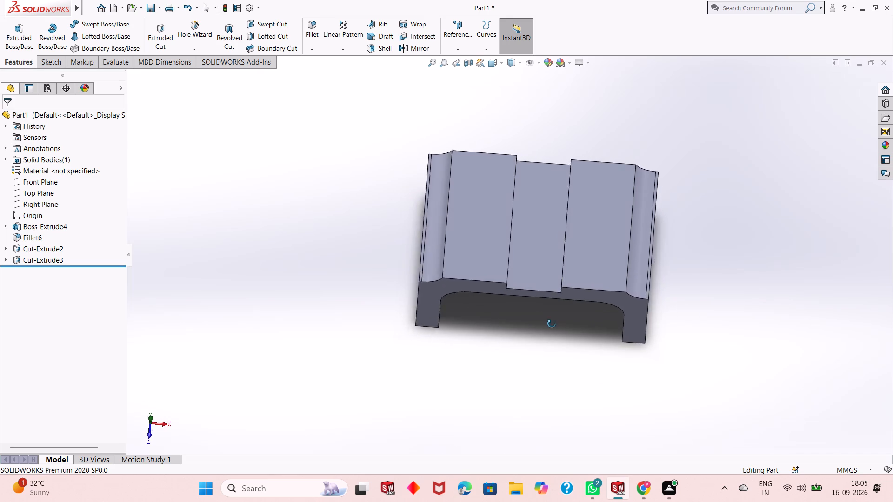
pyautogui.moveTo(552, 324); pyautogui.dragTo(549, 327, button='middle')
pyautogui.click(517, 257)
pyautogui.click(563, 228)
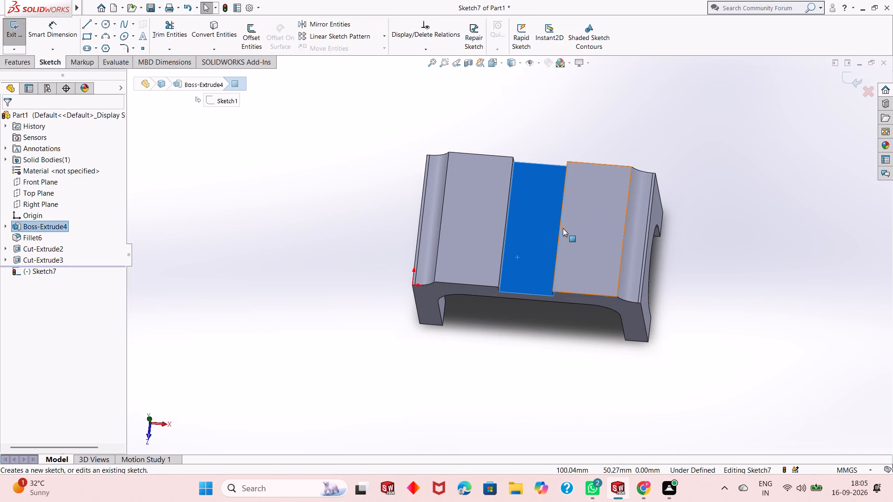
pyautogui.hotkey('ctrl', '8')
pyautogui.press('Escape')
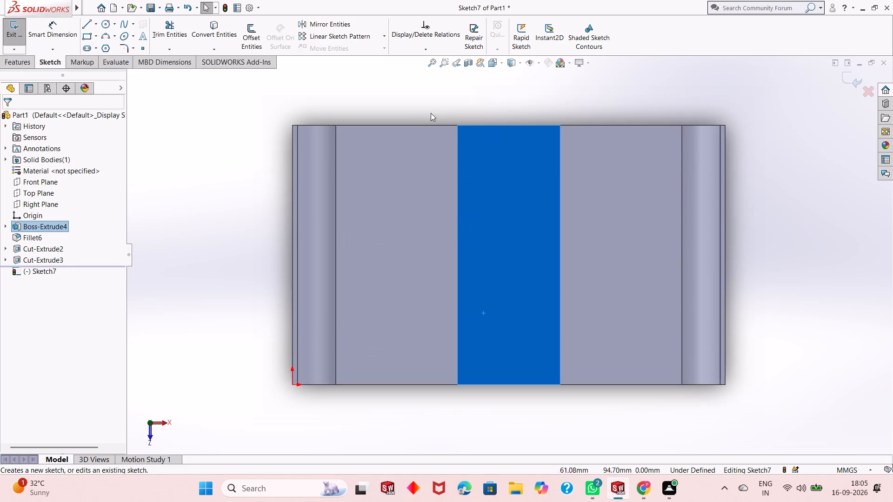
pyautogui.press('Escape')
pyautogui.press('Escape')
pyautogui.click(107, 26)
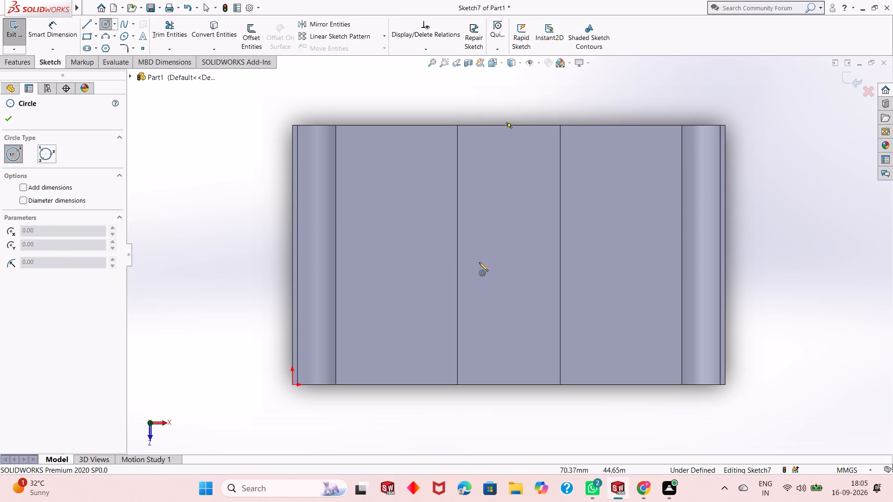
pyautogui.click(511, 256)
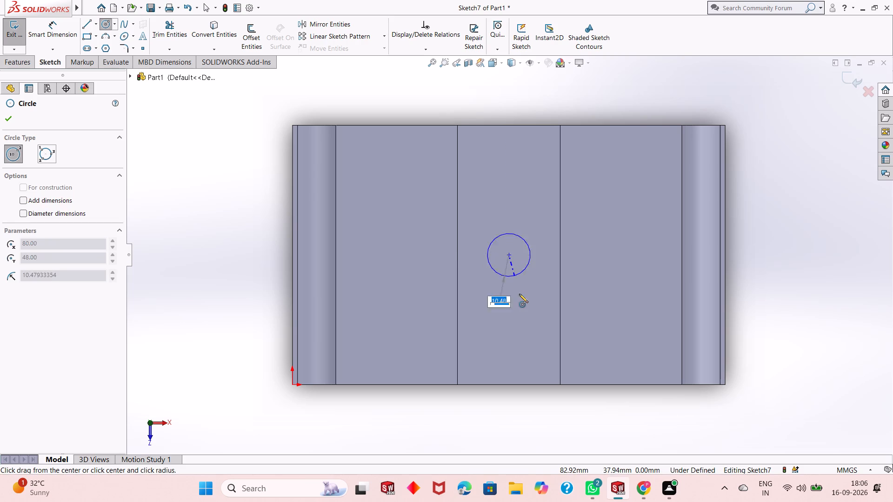
pyautogui.click(520, 299)
pyautogui.rightClick(520, 299)
pyautogui.click(535, 305)
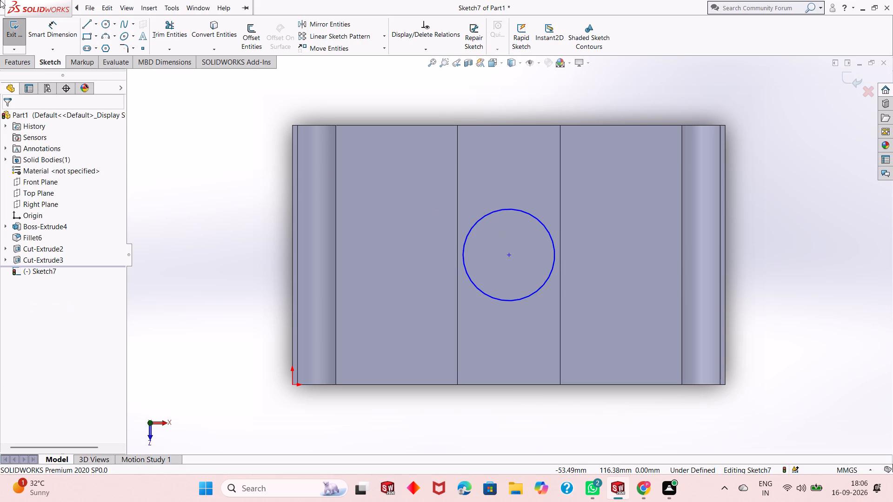
# Dimension the circle with a diameter of 10 mm.
pyautogui.click(67, 27)
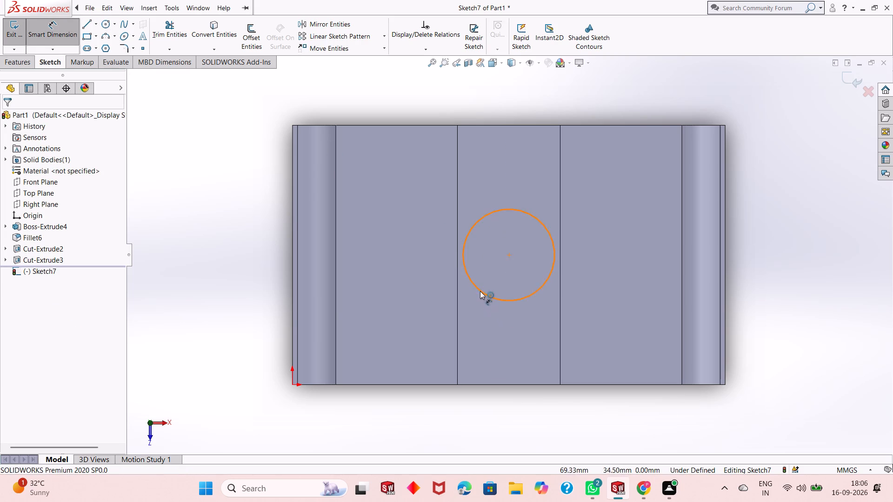
pyautogui.click(480, 290)
pyautogui.click(243, 343)
pyautogui.write('10')
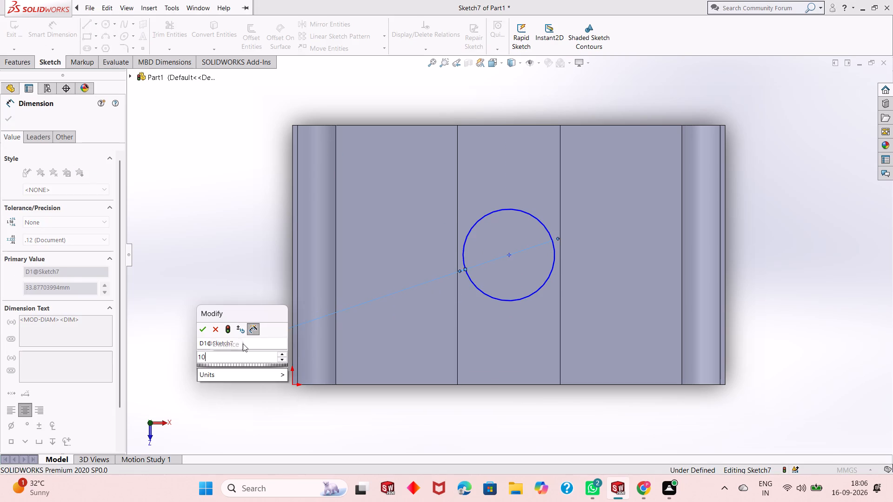
pyautogui.press('Return')
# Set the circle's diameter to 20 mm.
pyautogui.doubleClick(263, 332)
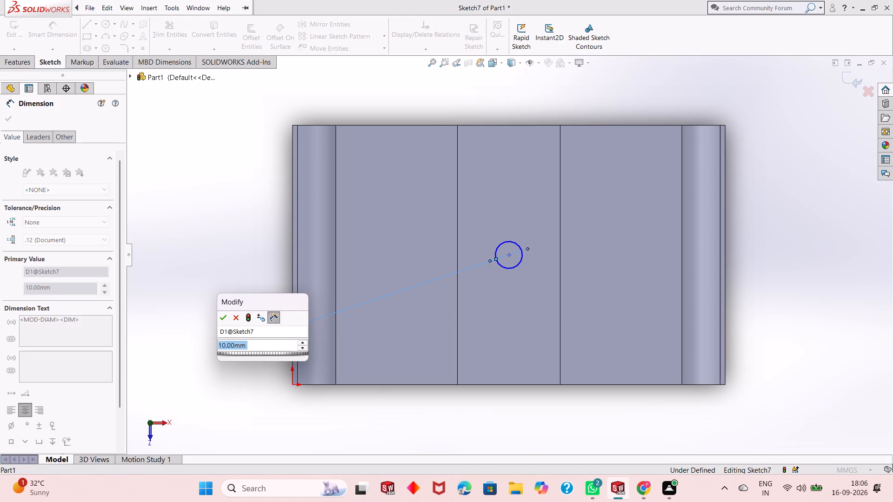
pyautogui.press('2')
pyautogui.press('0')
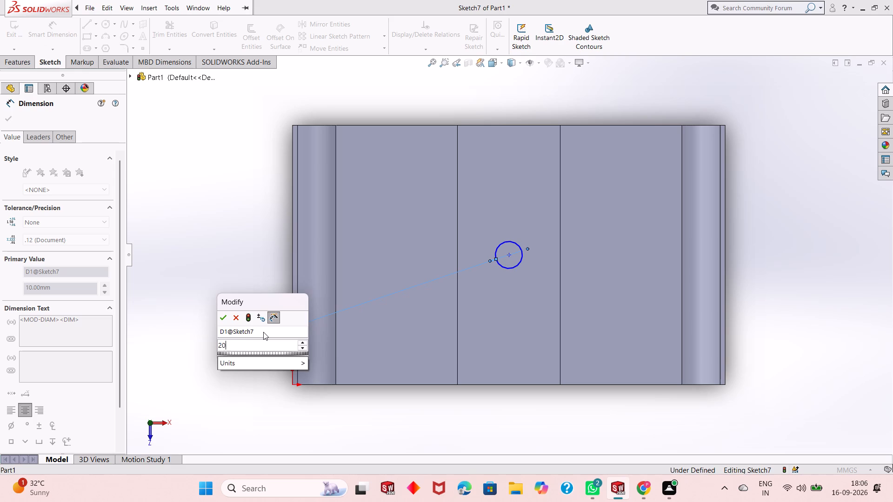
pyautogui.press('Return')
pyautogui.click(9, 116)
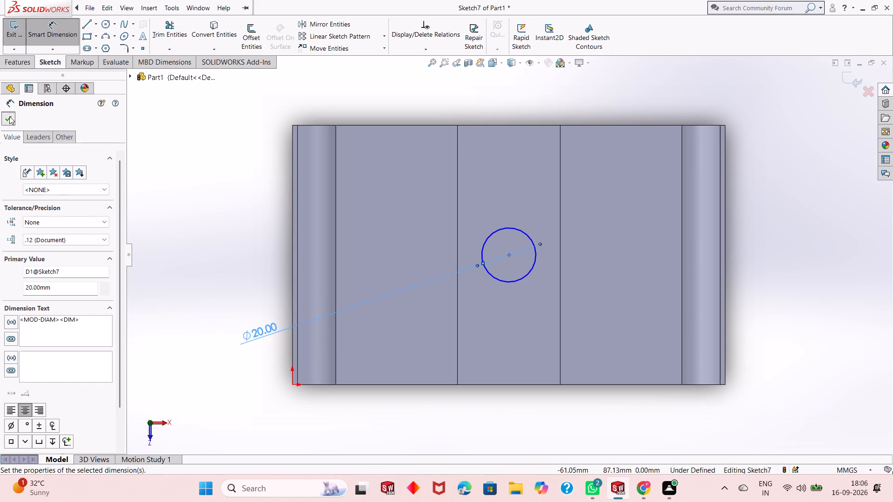
# Set the circle's diameter to 30 mm.
pyautogui.moveTo(410, 332); pyautogui.dragTo(399, 222, button='middle')
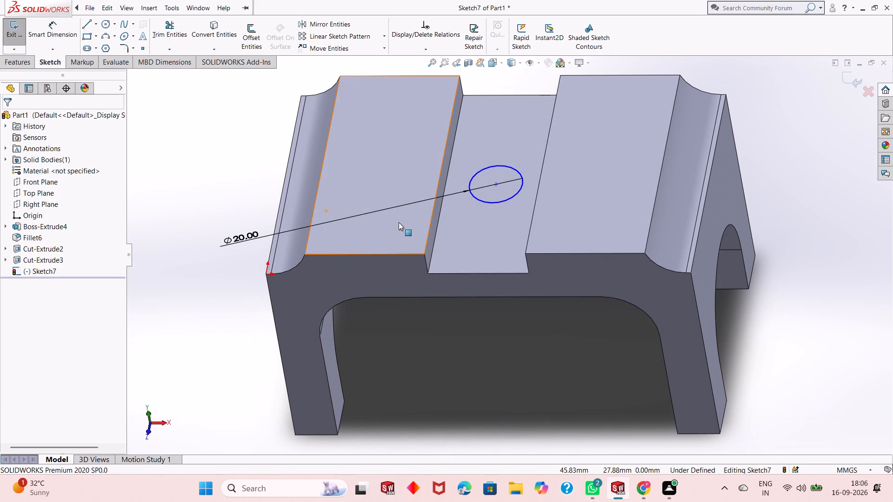
pyautogui.scroll(-2, 517, 144)
pyautogui.scroll(2, 509, 190)
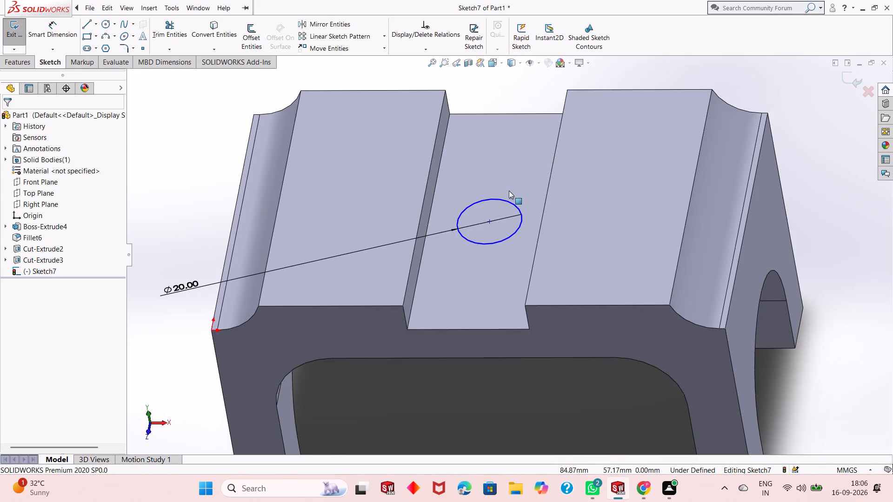
pyautogui.doubleClick(225, 279)
pyautogui.write('30')
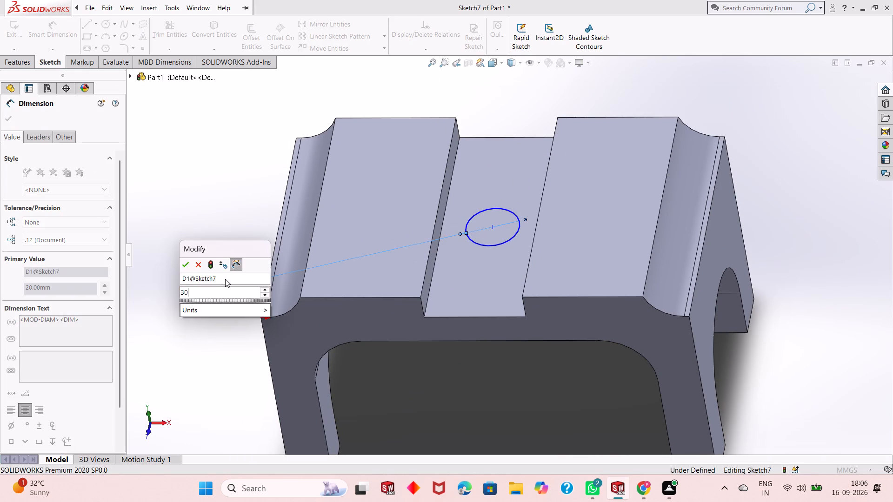
pyautogui.press('Return')
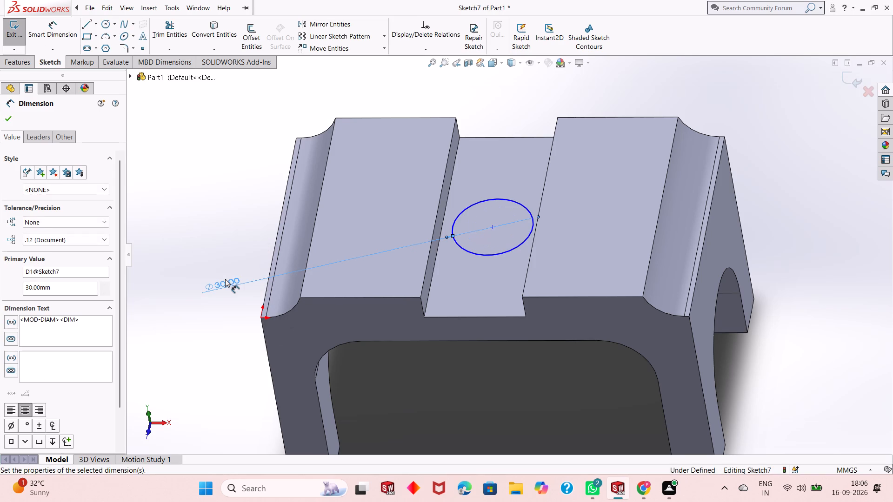
pyautogui.click(10, 119)
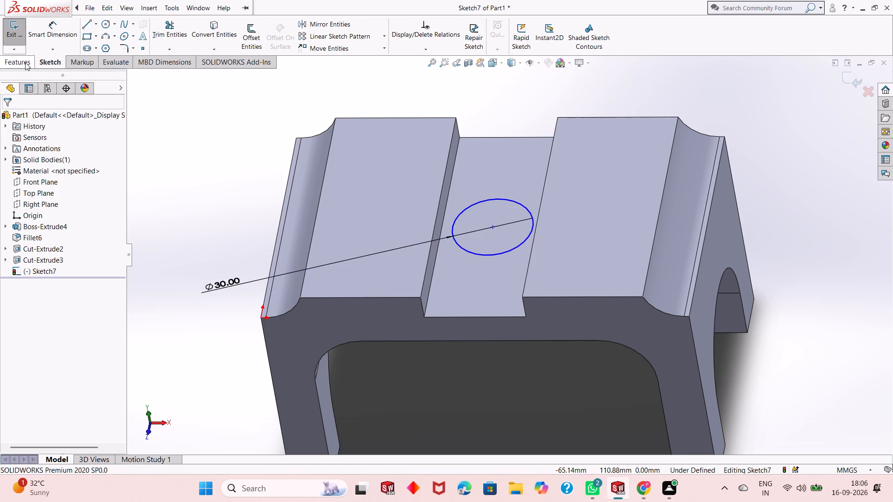
# Extrude-cut the circle downward from the channel floor with a Blind depth of 86 mm.
pyautogui.click(26, 62)
pyautogui.click(151, 27)
pyautogui.click(5, 120)
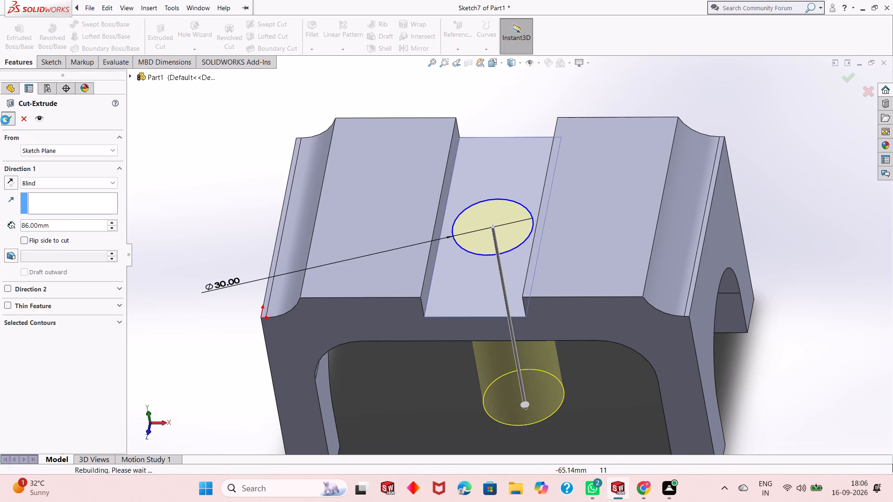
pyautogui.scroll(1, 785, 204)
pyautogui.click(785, 204)
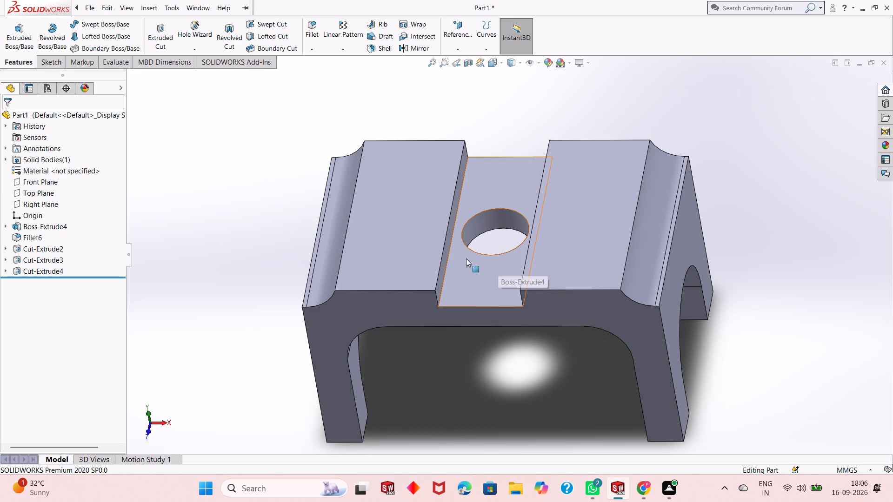
# Start a sketch on the left raised top face and draw two vertically aligned circles of about 6 mm radius on it.
pyautogui.click(410, 228)
pyautogui.click(457, 198)
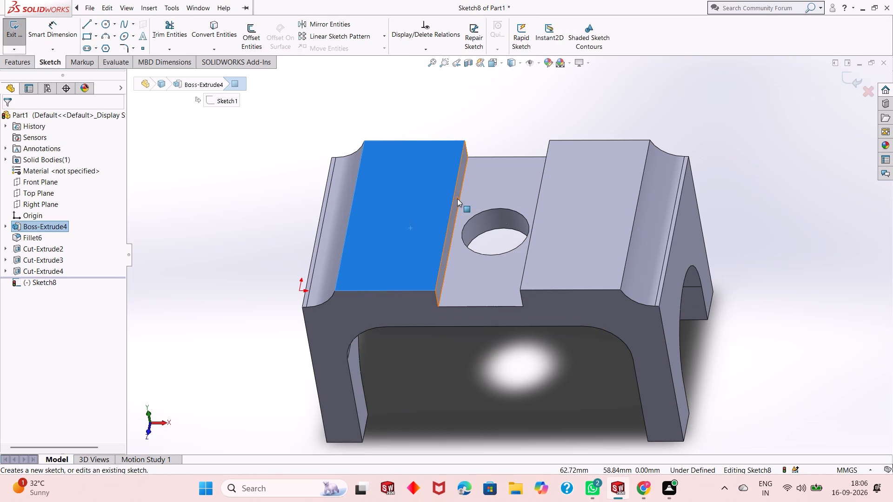
pyautogui.hotkey('ctrl', '8')
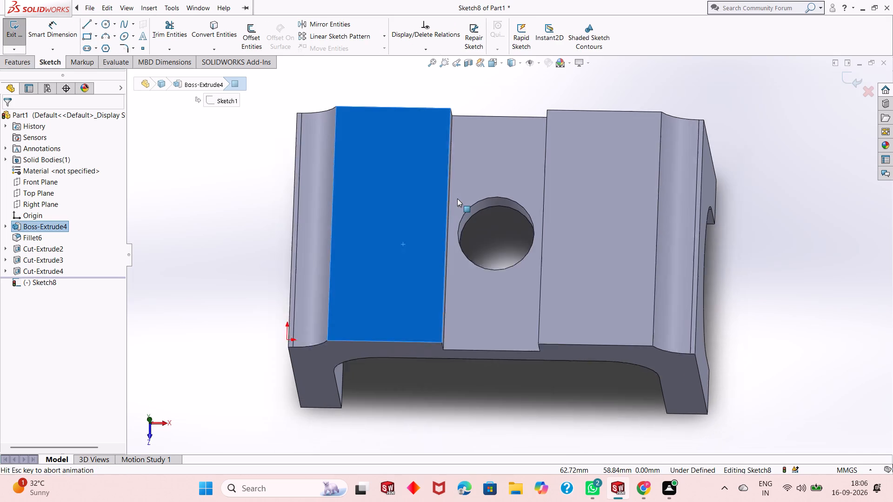
pyautogui.press('Escape')
pyautogui.press('Escape')
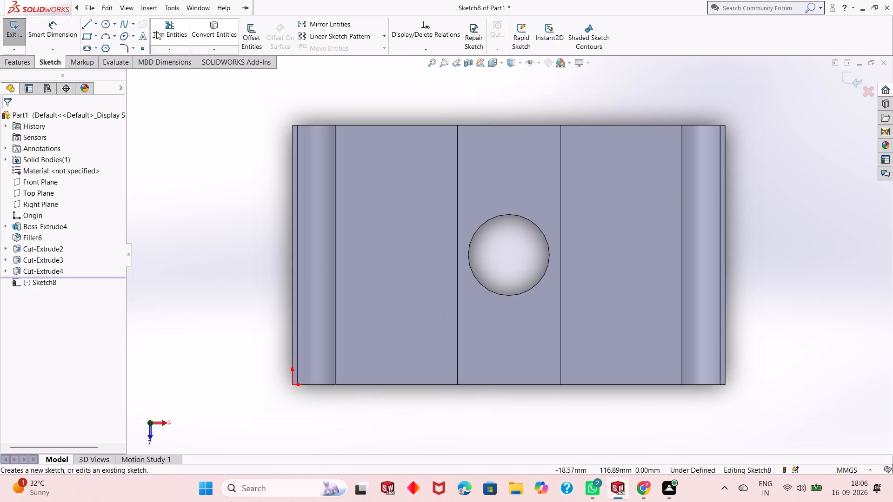
pyautogui.click(107, 25)
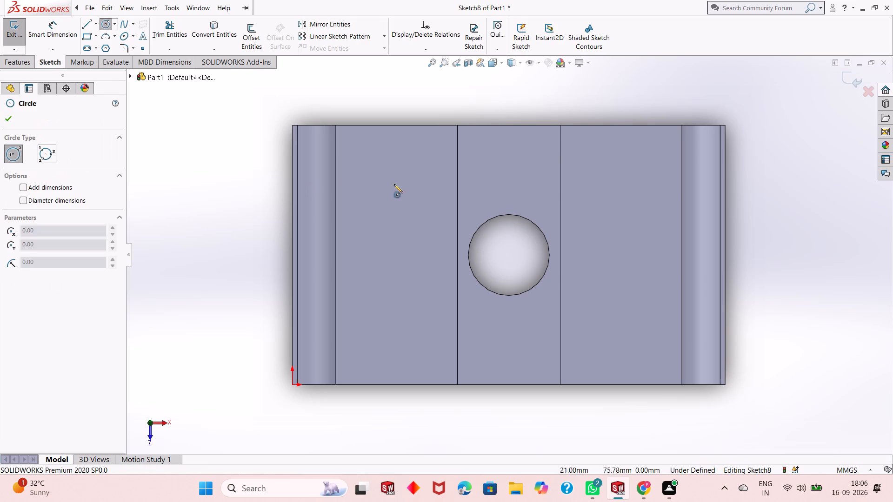
pyautogui.click(399, 188)
pyautogui.click(399, 205)
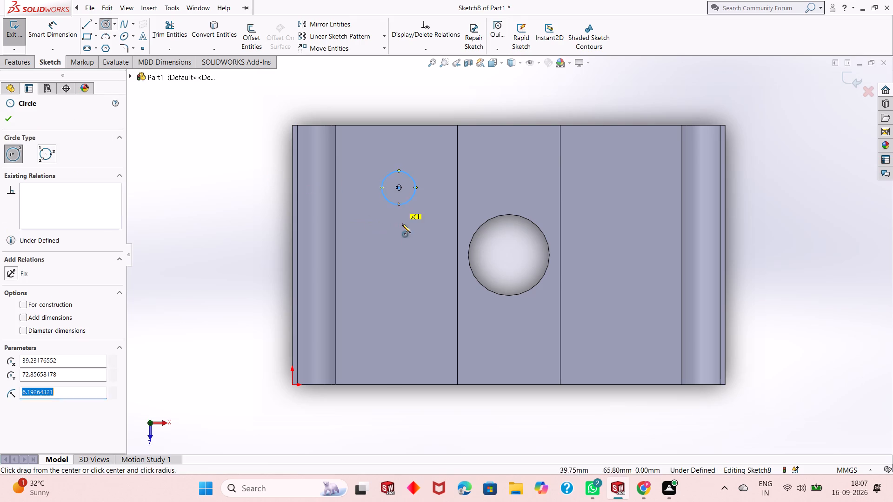
pyautogui.click(396, 325)
pyautogui.click(402, 342)
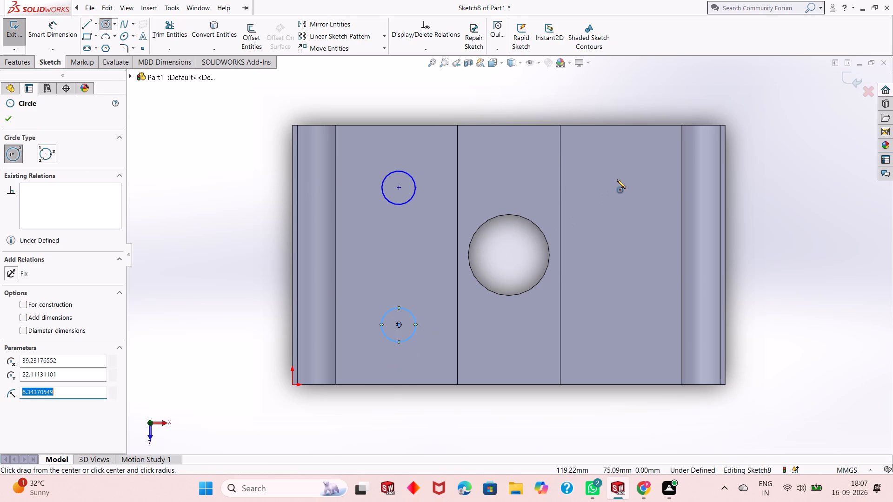
# Draw two circles over the right raised top face, level with the left pair, with radii of about 7.7 mm and 5.2 mm.
pyautogui.click(620, 187)
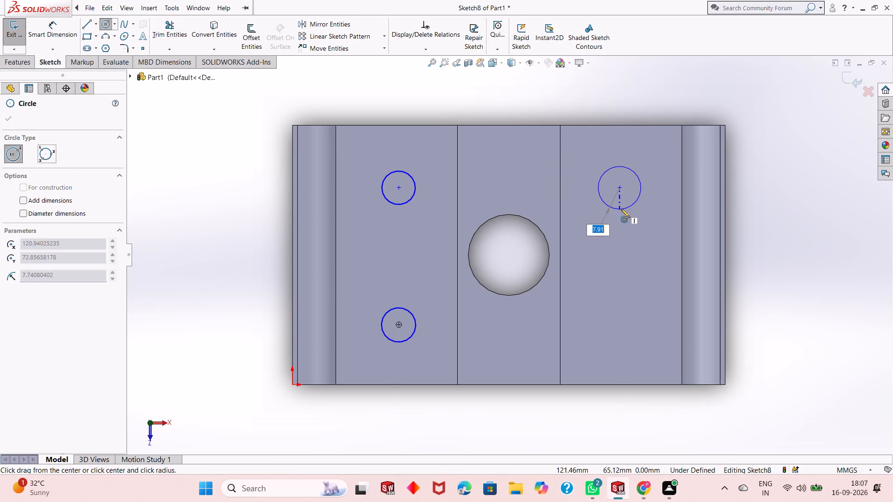
pyautogui.click(621, 209)
pyautogui.click(618, 310)
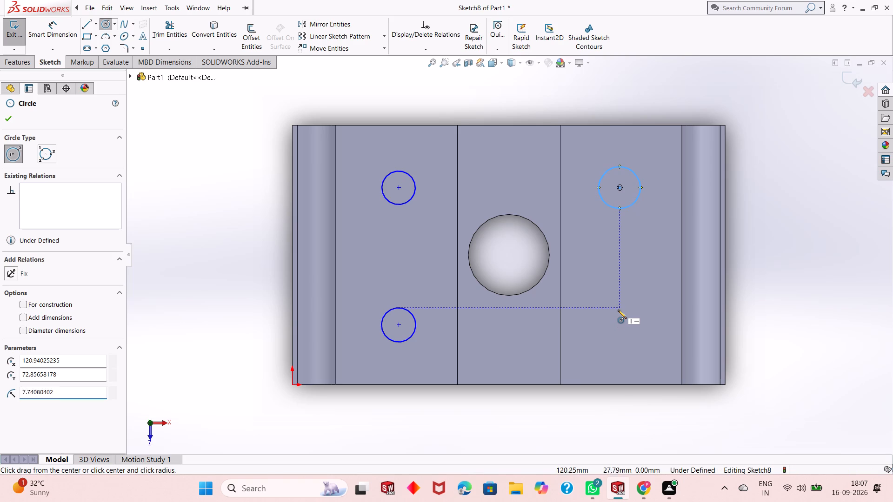
pyautogui.press('Escape')
pyautogui.press('Escape')
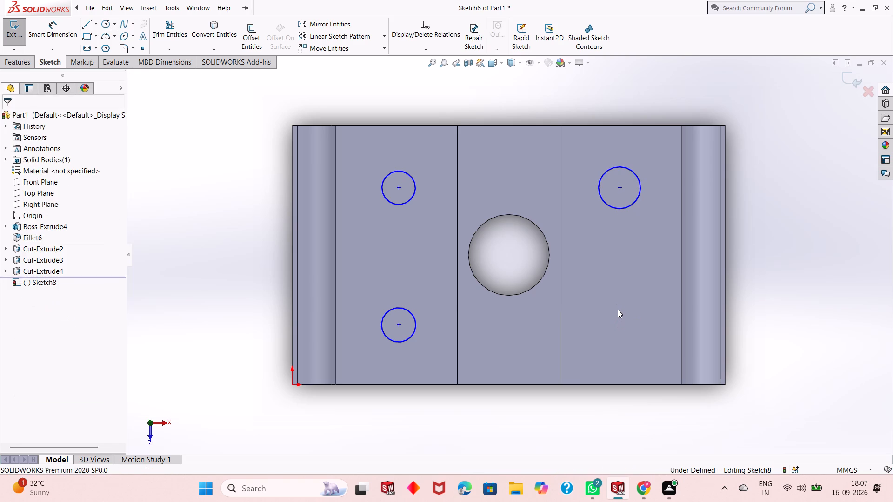
pyautogui.press('c')
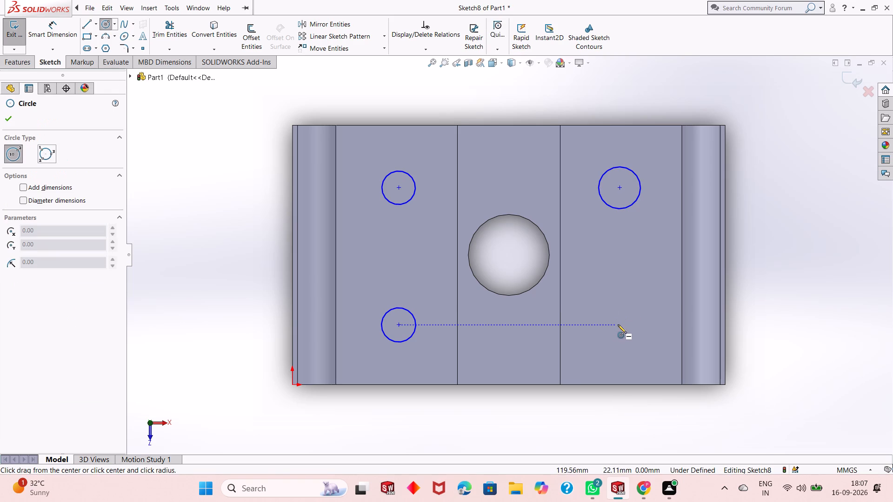
pyautogui.click(620, 324)
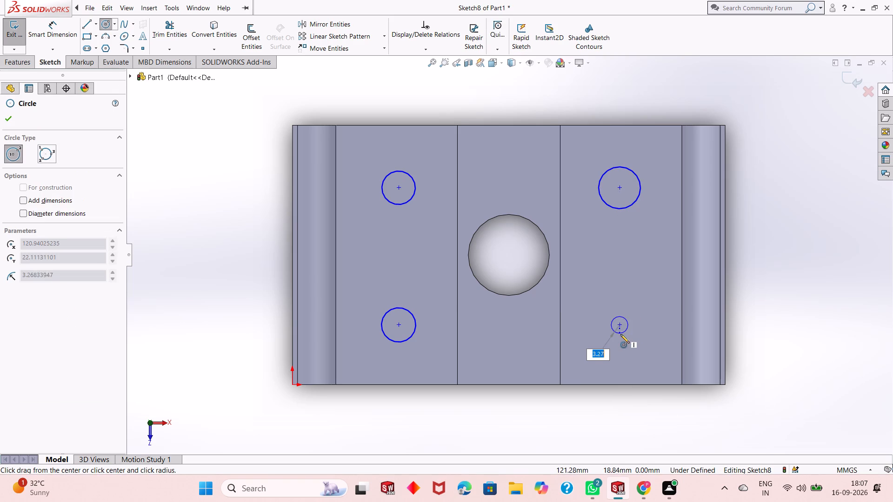
pyautogui.click(621, 339)
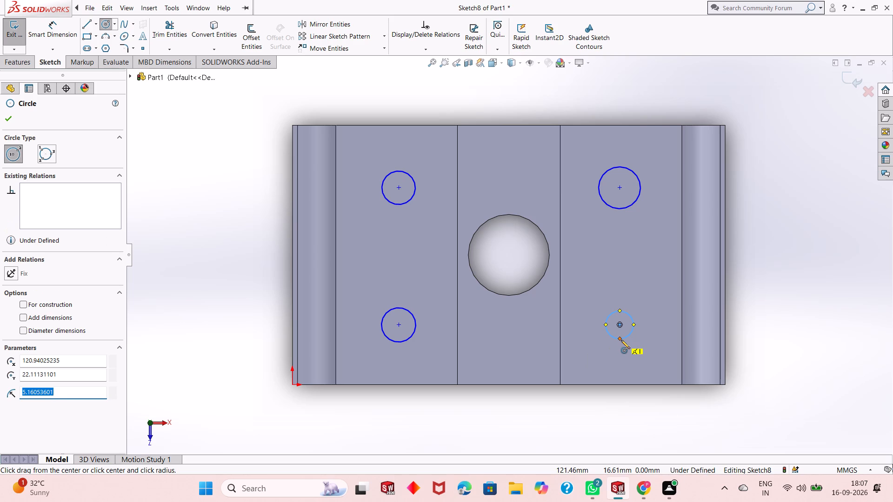
pyautogui.scroll(2, 642, 318)
pyautogui.scroll(-2, 532, 258)
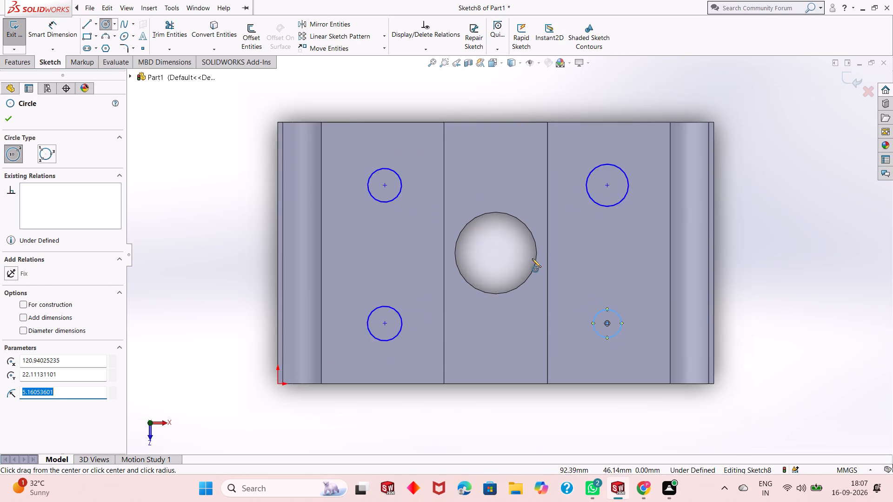
pyautogui.scroll(-1, 532, 258)
pyautogui.press('Escape')
pyautogui.press('Escape')
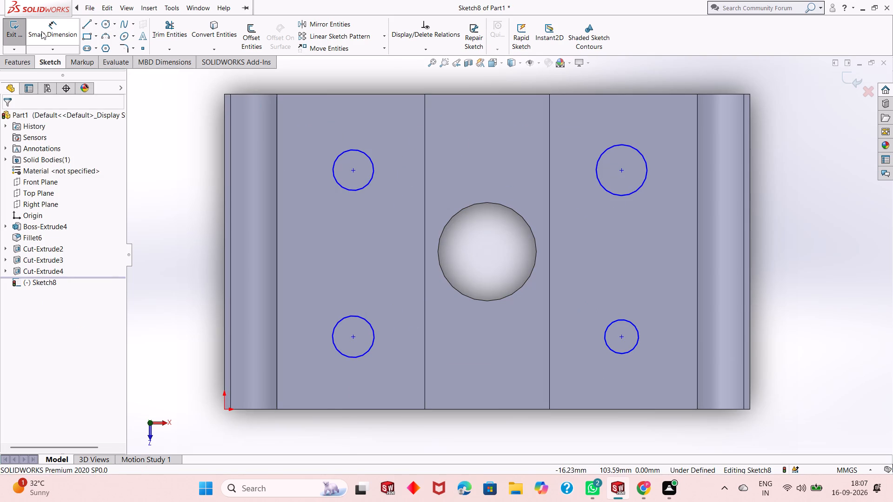
# Dimension the two circles on the left raised face with a diameter of 12 mm each.
pyautogui.click(46, 31)
pyautogui.scroll(2, 330, 197)
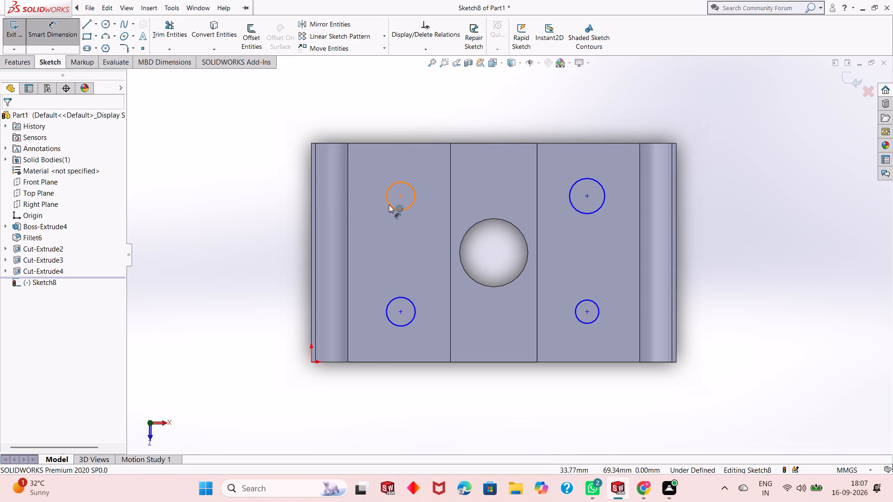
pyautogui.click(389, 205)
pyautogui.click(209, 292)
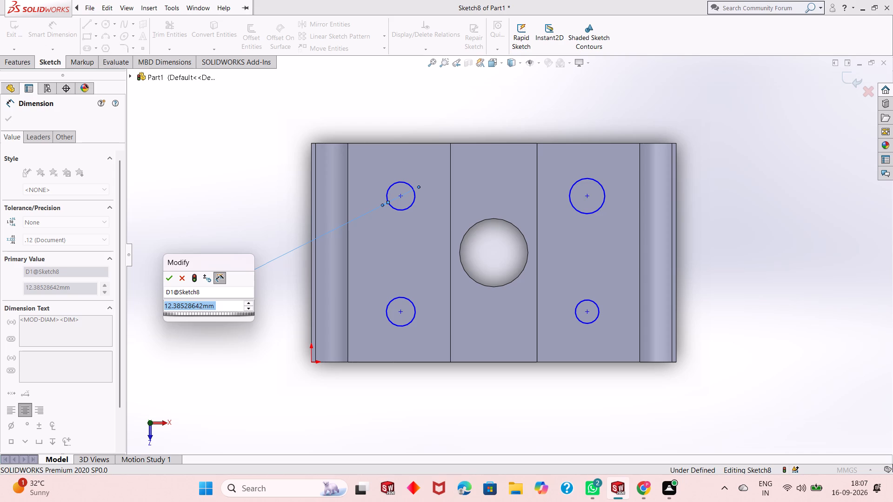
pyautogui.write('12')
pyautogui.press('Return')
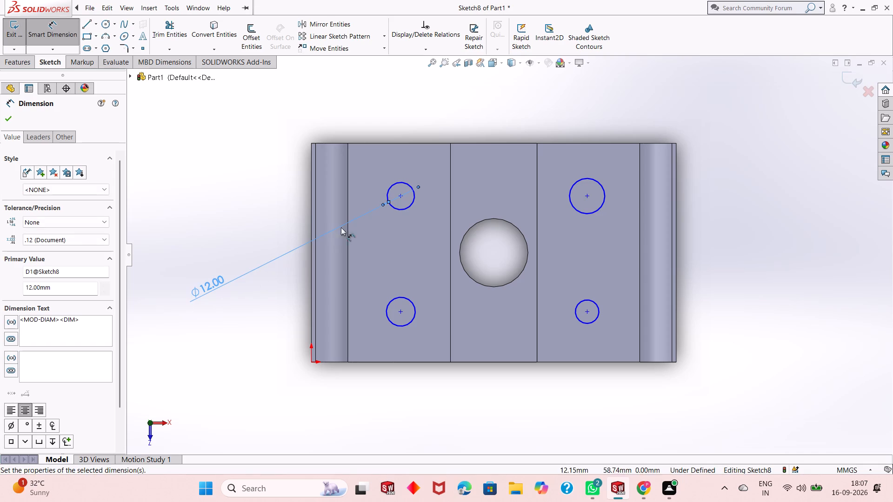
pyautogui.click(391, 323)
pyautogui.click(265, 348)
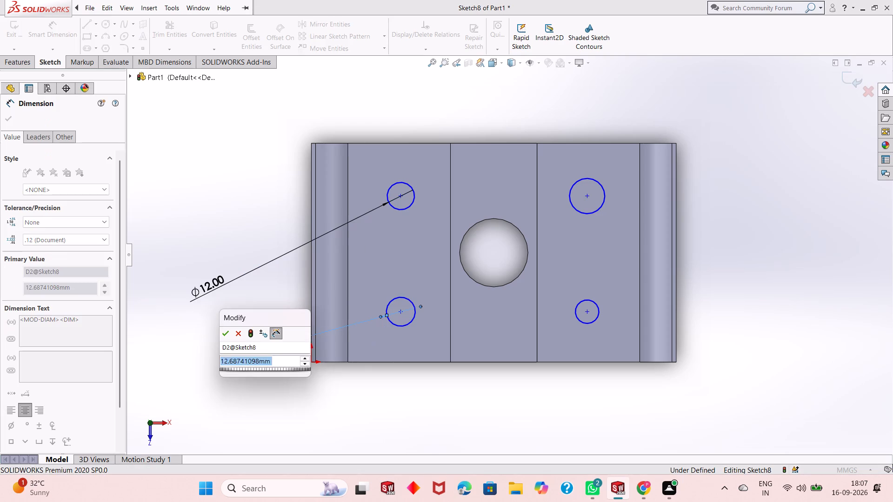
pyautogui.write('12')
pyautogui.press('Return')
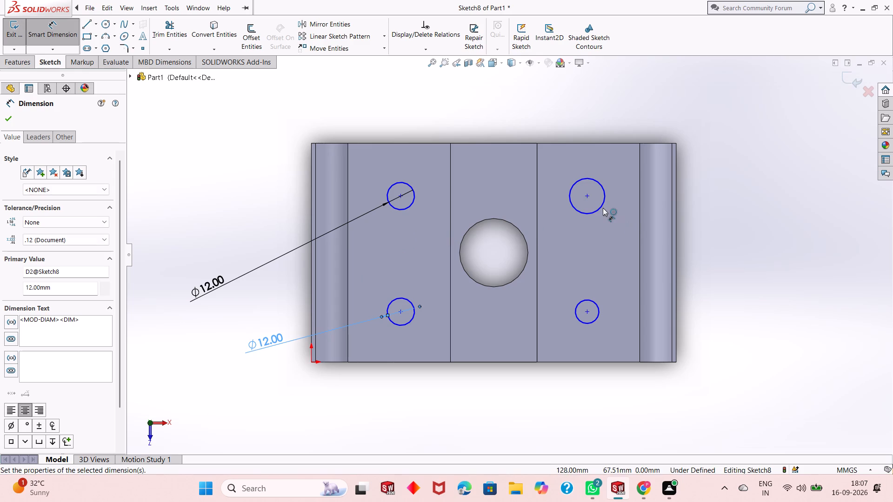
# Dimension the two circles on the right raised face with a diameter of 12 mm each.
pyautogui.click(603, 208)
pyautogui.click(722, 271)
pyautogui.write('12')
pyautogui.press('Return')
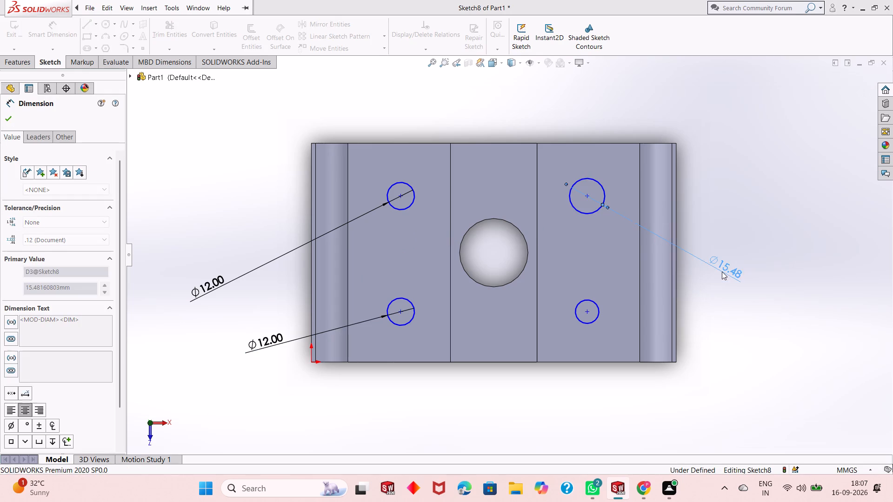
pyautogui.click(589, 324)
pyautogui.click(715, 380)
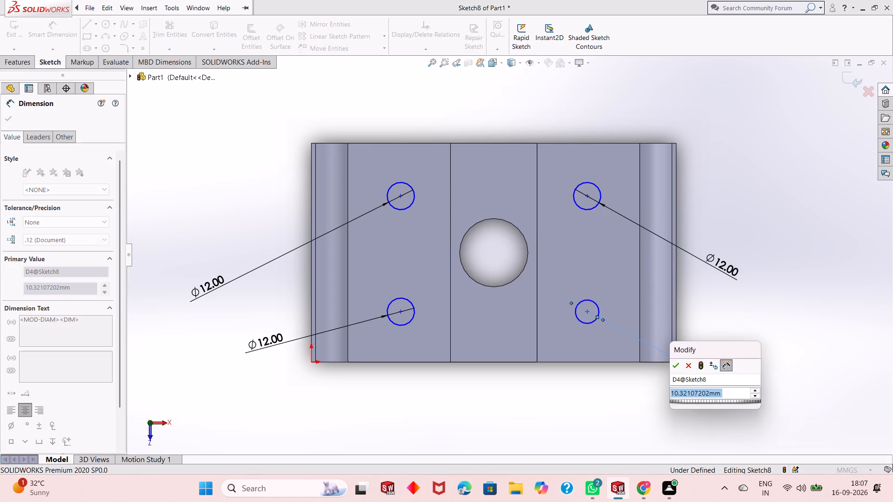
pyautogui.write('12')
pyautogui.press('Return')
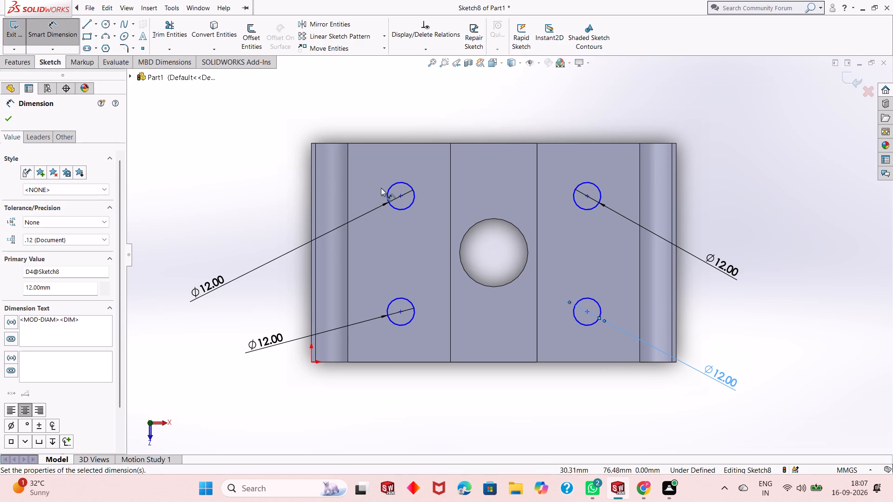
# Dimension the horizontal distance between the centres of the two upper circles as 96 mm.
pyautogui.click(400, 197)
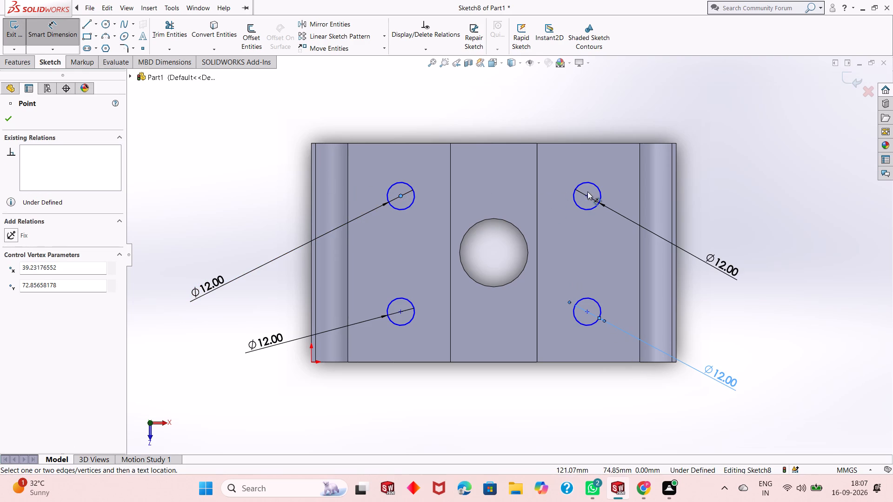
pyautogui.click(585, 196)
pyautogui.click(542, 104)
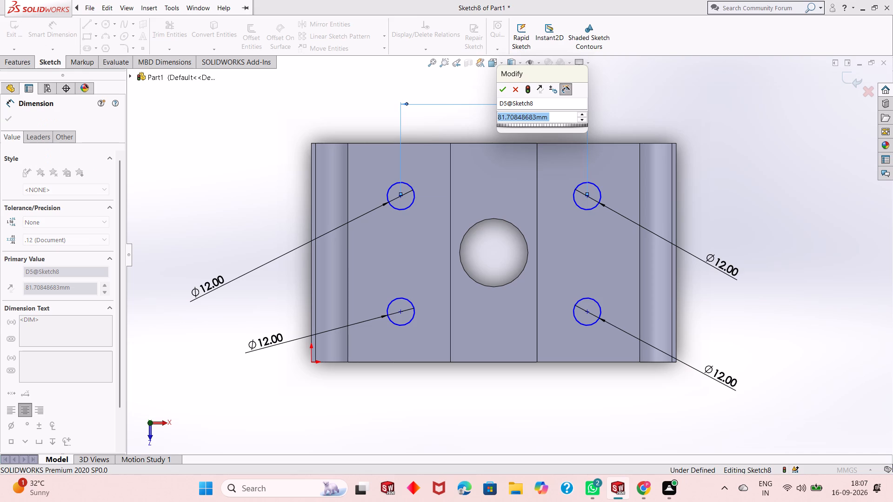
pyautogui.press('1')
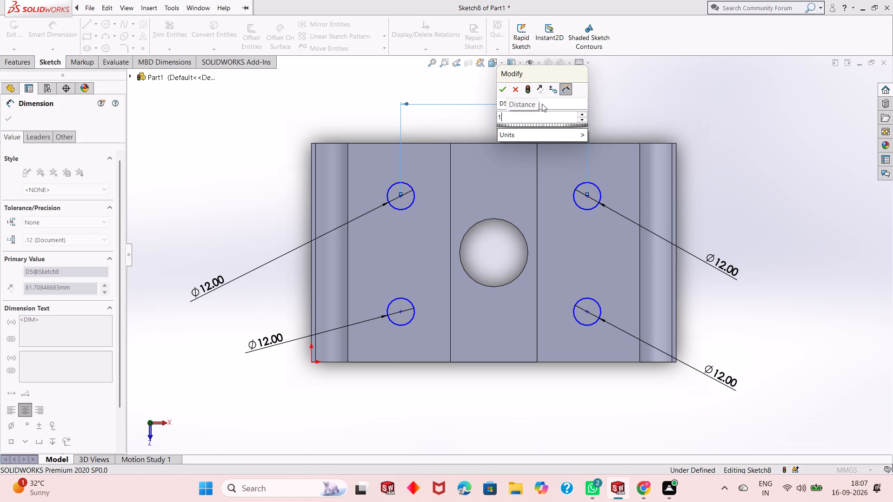
pyautogui.press('BackSpace')
pyautogui.write('96')
pyautogui.press('Return')
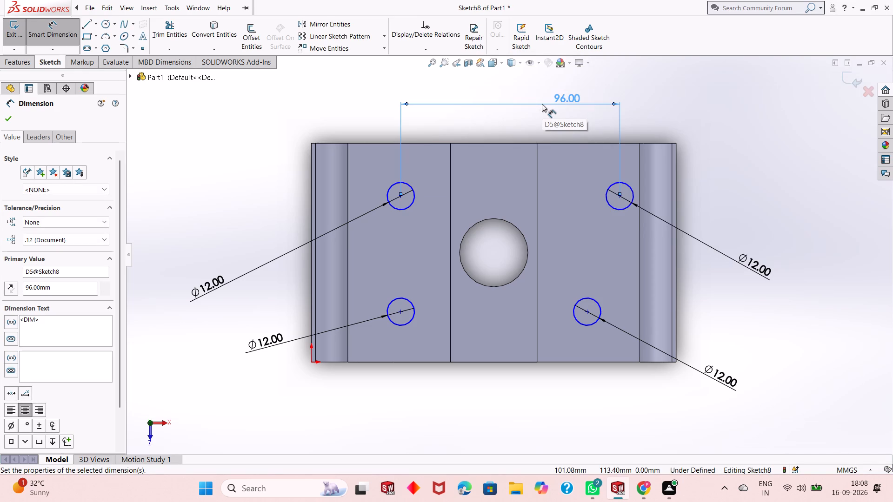
# Dimension the upper-left circle's centre 12 mm horizontally from the outer corner of the left raised face.
pyautogui.click(400, 198)
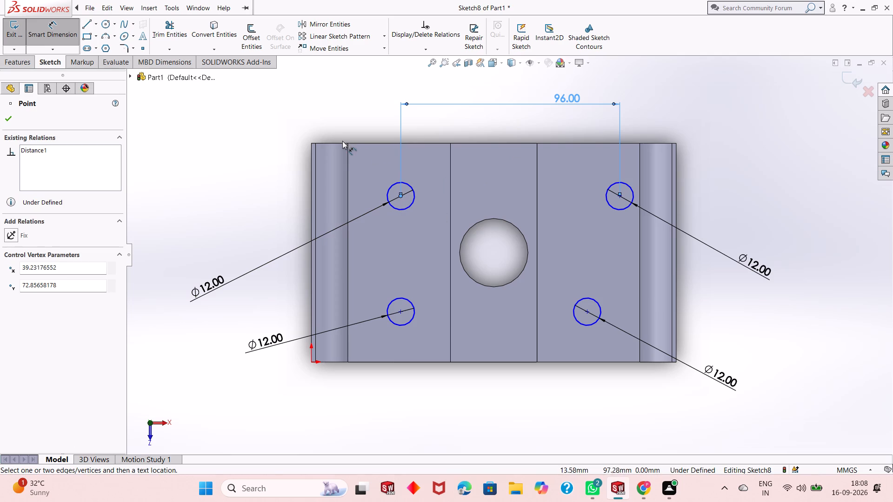
pyautogui.click(348, 143)
pyautogui.click(356, 95)
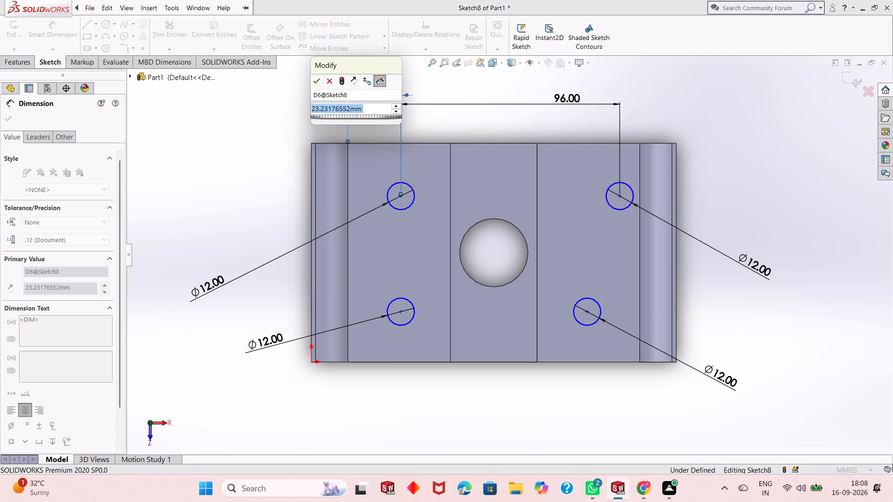
pyautogui.write('12')
pyautogui.press('Return')
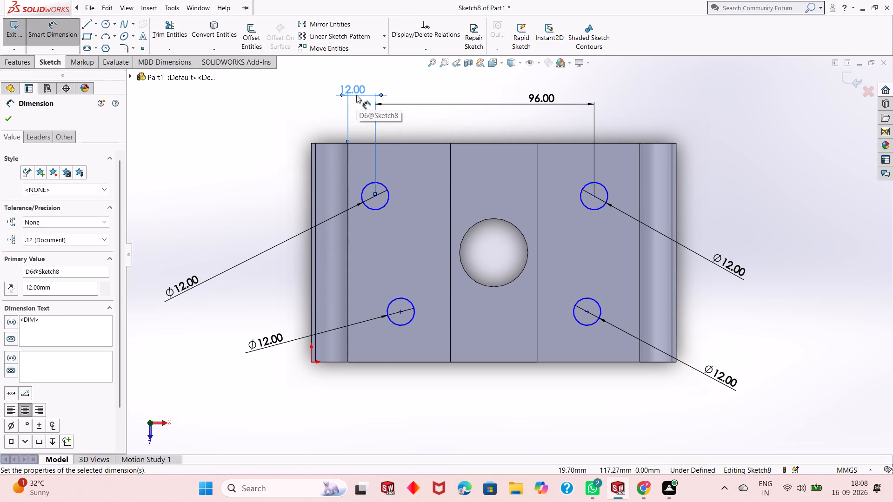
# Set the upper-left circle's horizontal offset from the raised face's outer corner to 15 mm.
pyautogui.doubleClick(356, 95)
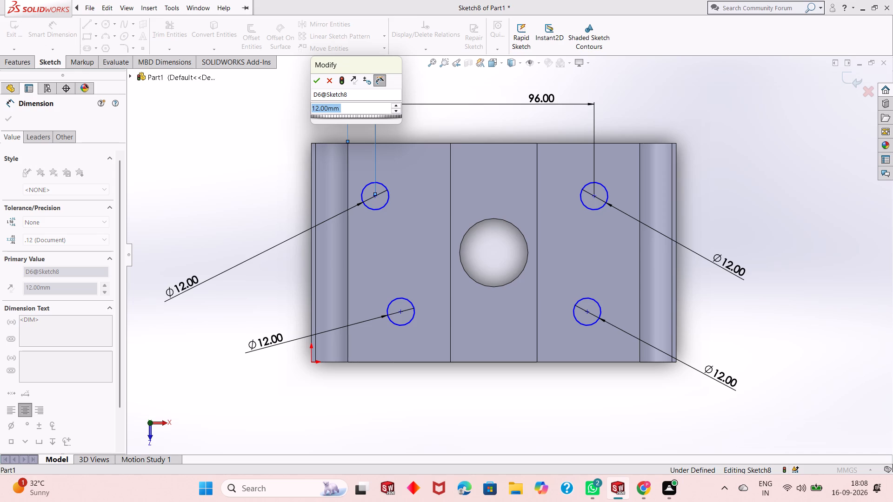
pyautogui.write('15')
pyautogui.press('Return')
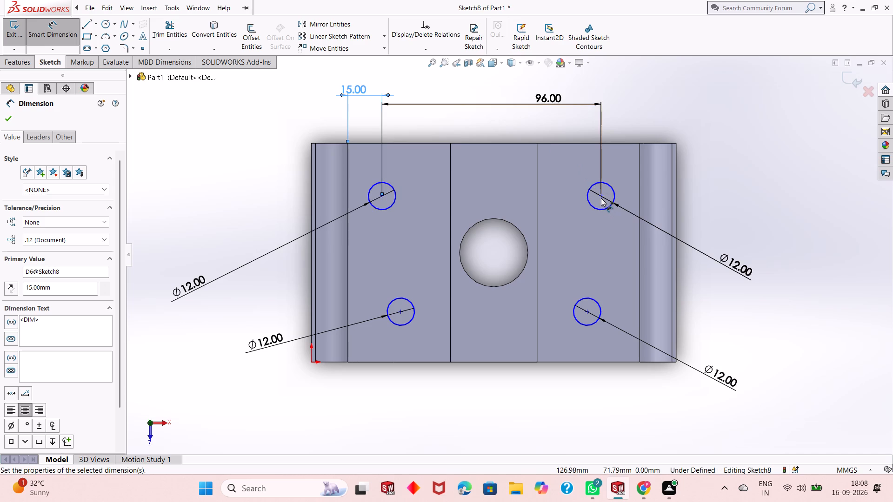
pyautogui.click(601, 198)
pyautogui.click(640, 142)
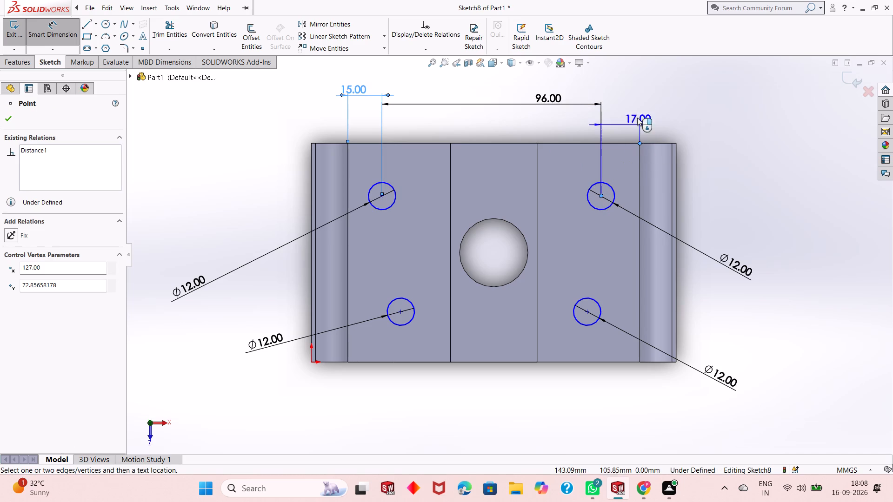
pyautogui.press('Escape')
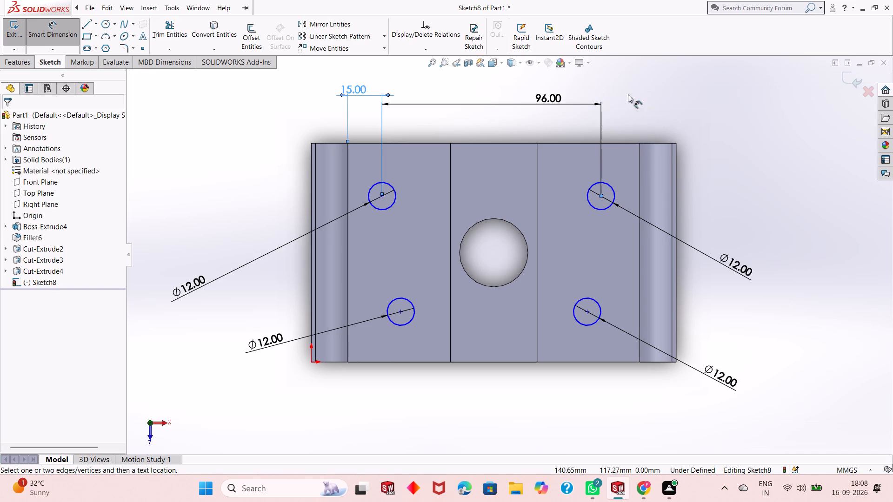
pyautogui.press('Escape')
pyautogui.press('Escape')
# Set the upper-left circle's horizontal offset from the raised face's outer corner to 16 mm.
pyautogui.doubleClick(355, 92)
pyautogui.write('16')
pyautogui.press('Return')
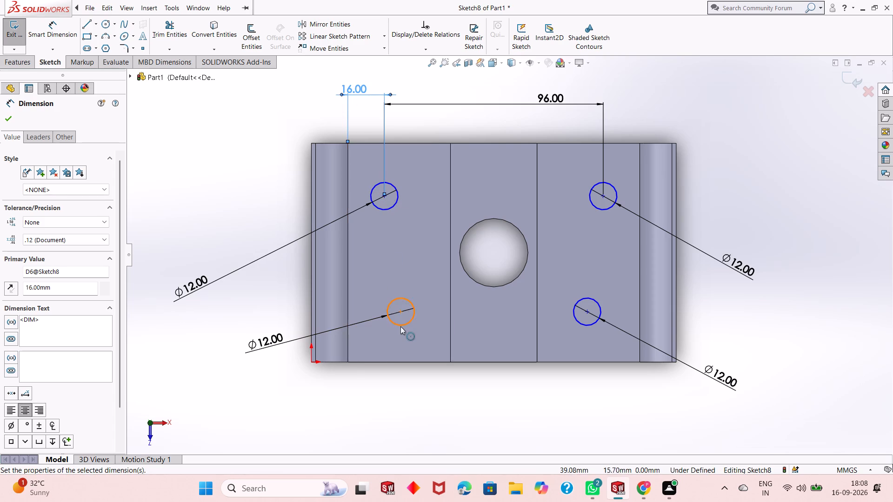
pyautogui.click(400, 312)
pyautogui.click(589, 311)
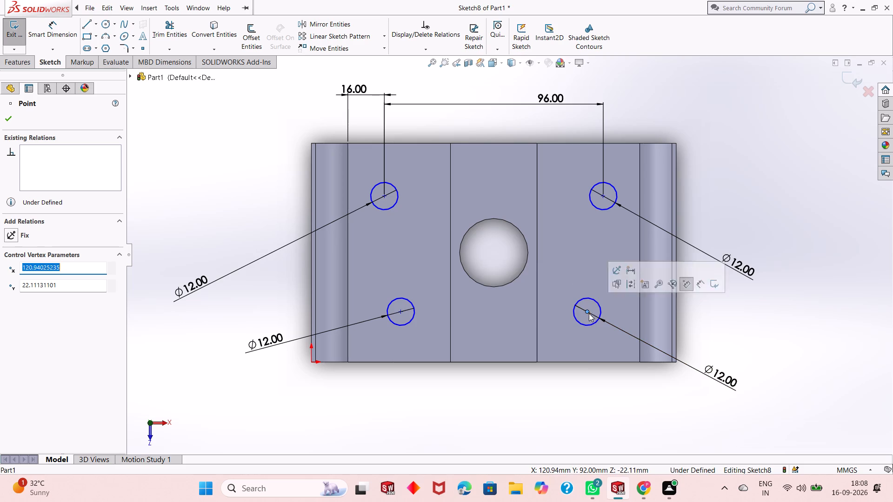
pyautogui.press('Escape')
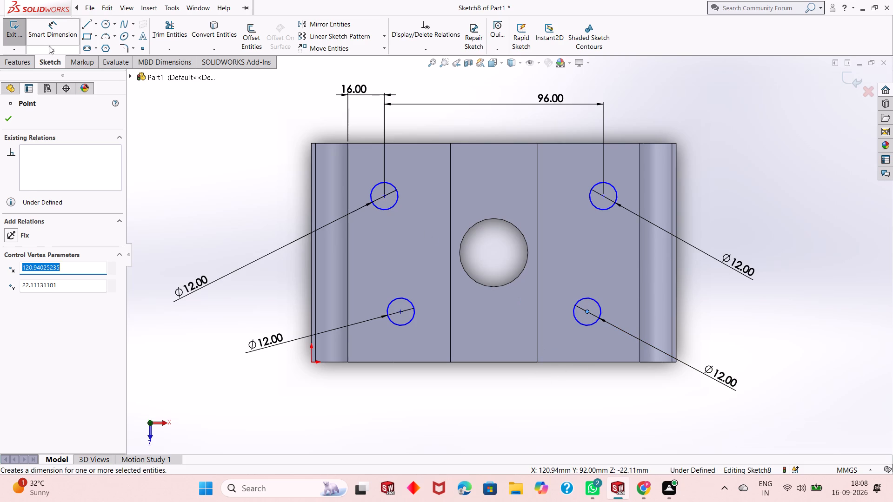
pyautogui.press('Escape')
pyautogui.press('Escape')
# Dimension the horizontal distance between the centres of the two lower circles as 96 mm.
pyautogui.click(50, 31)
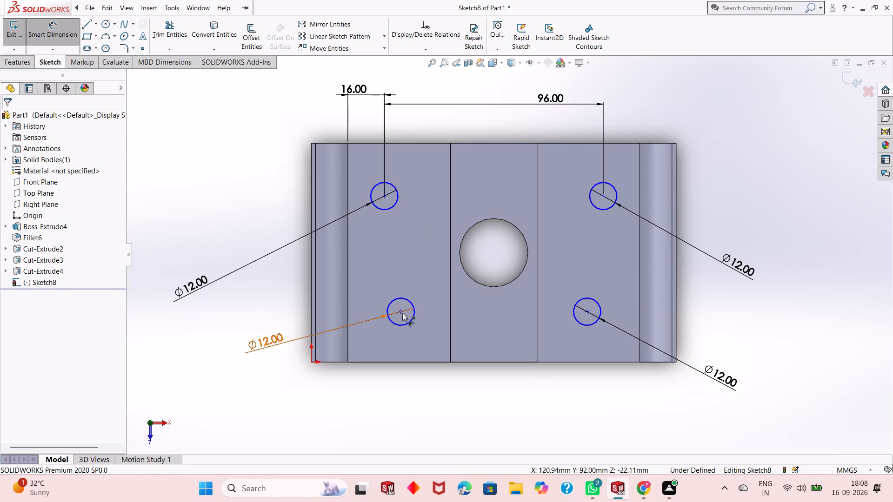
pyautogui.click(402, 313)
pyautogui.click(588, 311)
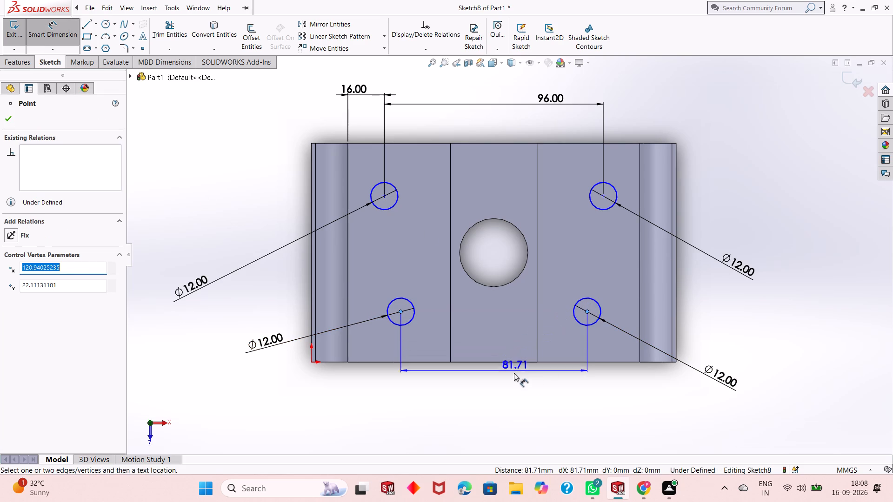
pyautogui.click(513, 376)
pyautogui.press('6')
pyautogui.press('BackSpace')
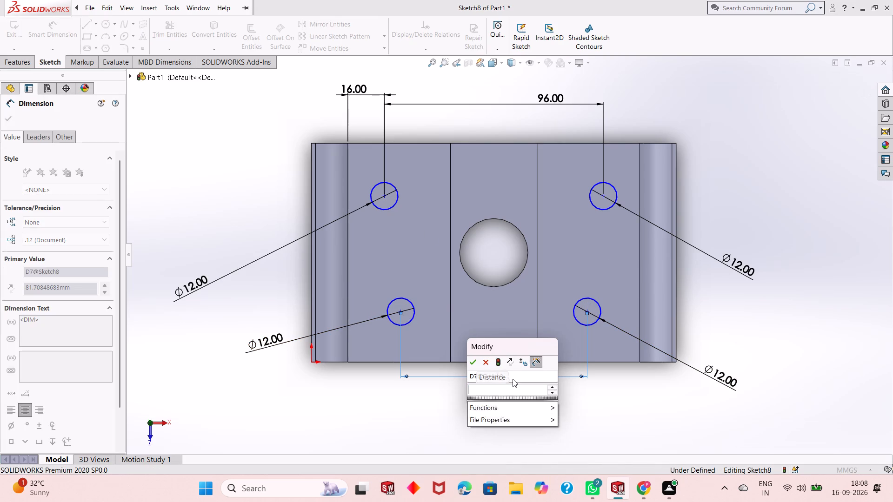
pyautogui.write('96')
pyautogui.press('Return')
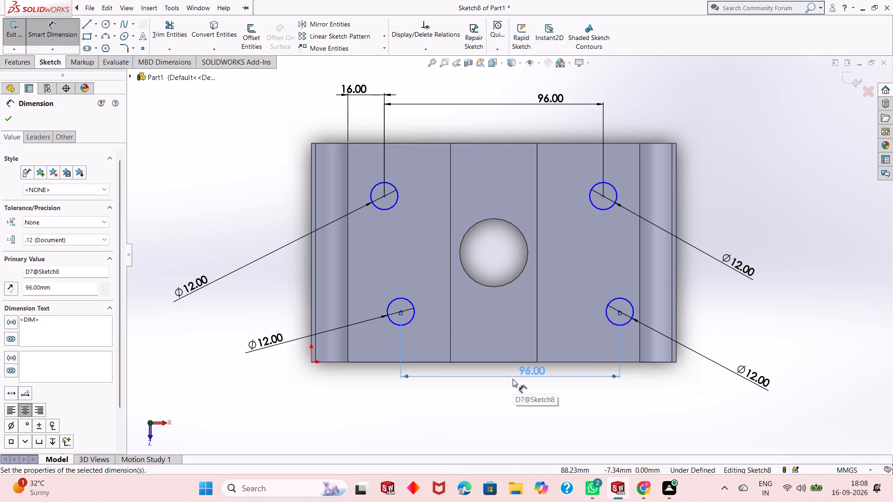
# Dimension the lower-left circle's centre 16 mm horizontally from the lower outer corner of the left raised face.
pyautogui.click(400, 310)
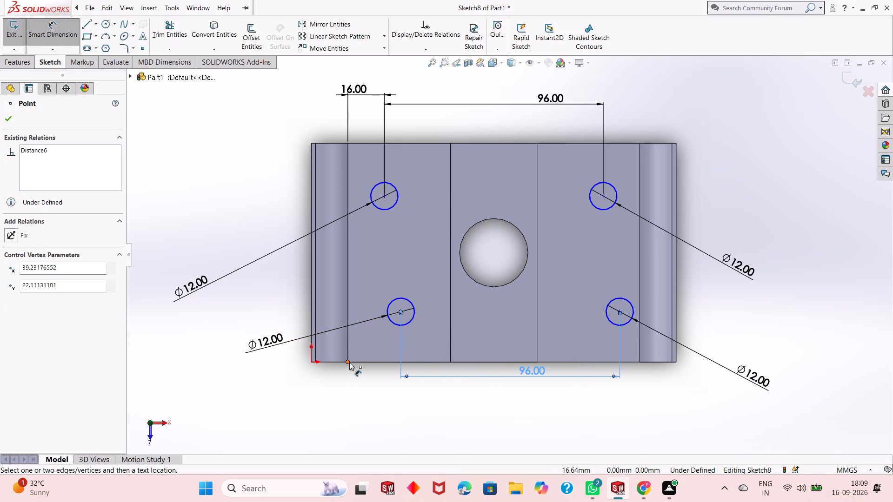
pyautogui.click(349, 362)
pyautogui.click(348, 399)
pyautogui.write('16')
pyautogui.press('Return')
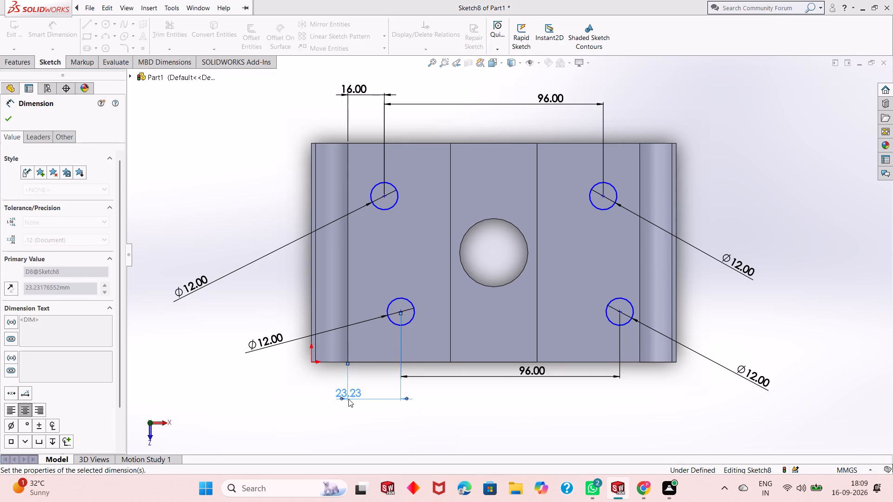
# Check the horizontal distance from the lower-right circle's centre to the right raised face's outer corner without placing a dimension.
pyautogui.click(605, 311)
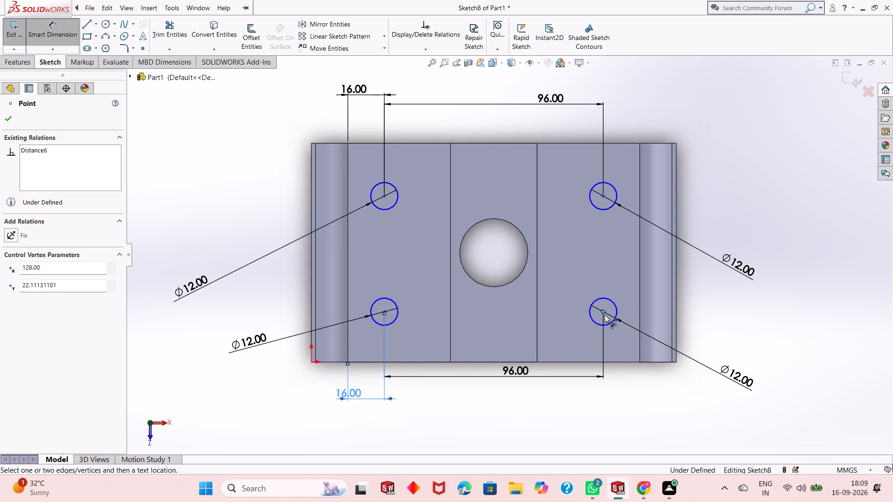
pyautogui.click(640, 361)
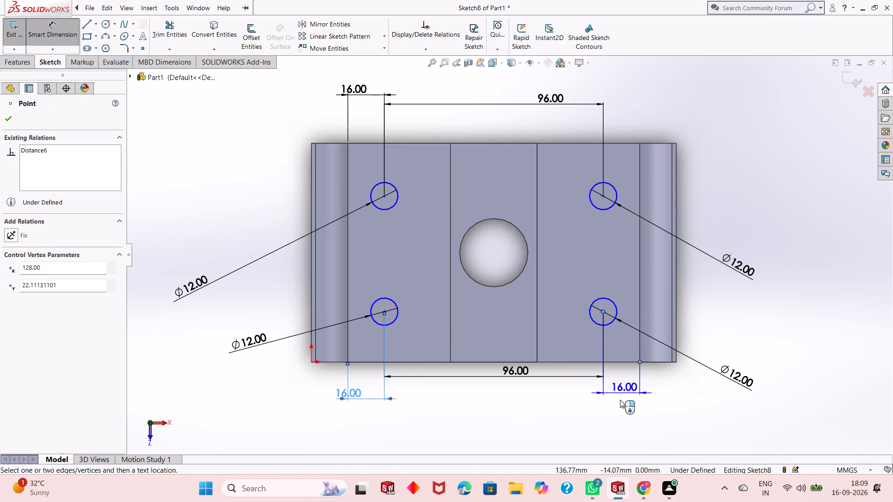
pyautogui.press('Escape')
pyautogui.press('Escape')
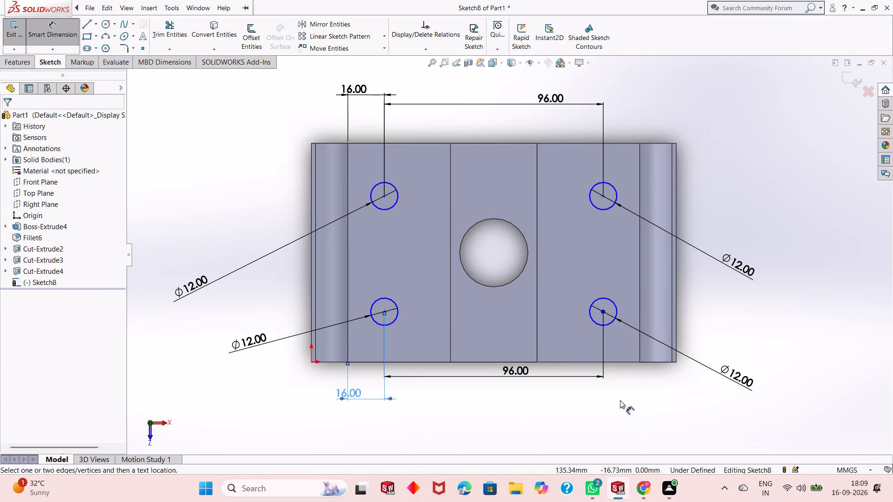
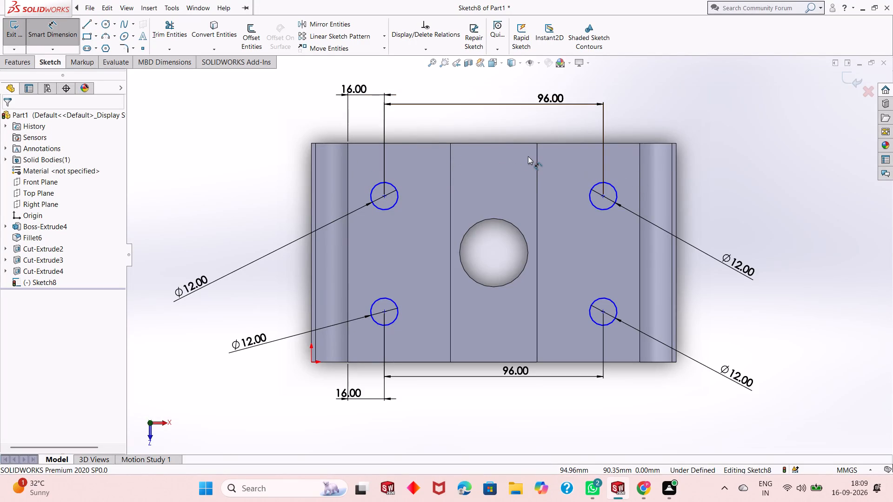
# Dimension the vertical distance between the centres of the two right-hand circles as 58 mm.
pyautogui.click(603, 196)
pyautogui.click(601, 311)
pyautogui.click(723, 296)
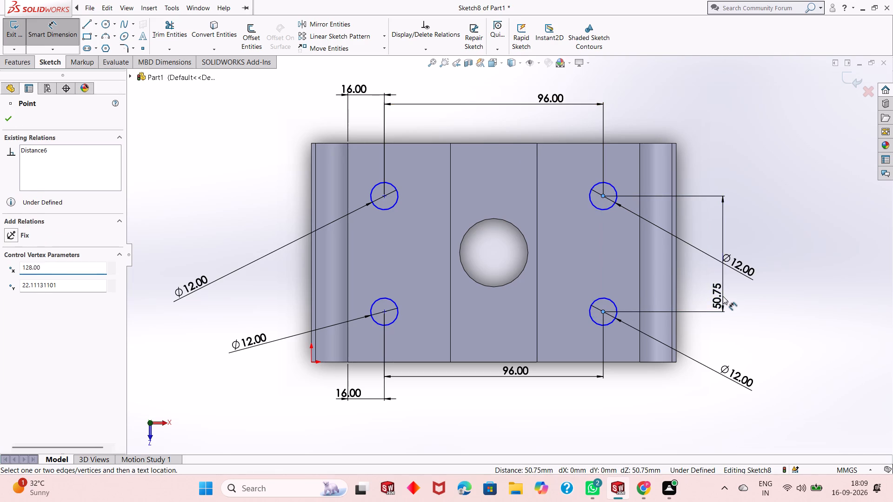
pyautogui.press('5')
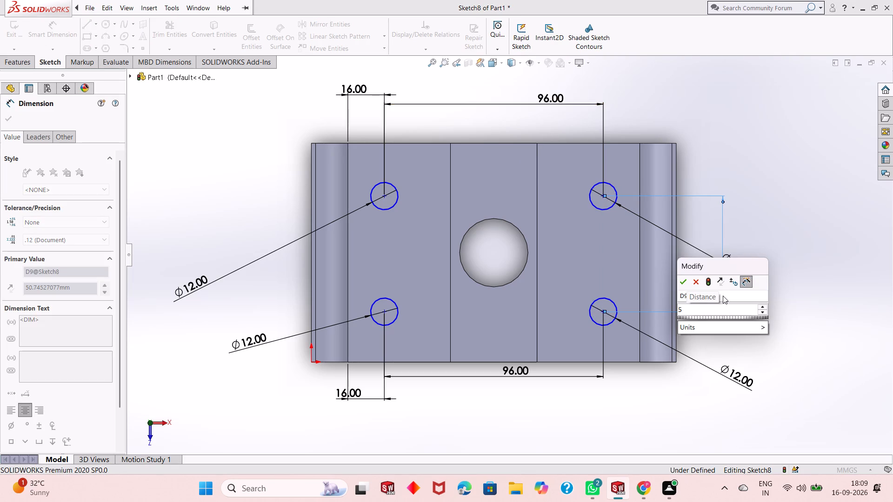
pyautogui.press('8')
pyautogui.press('Return')
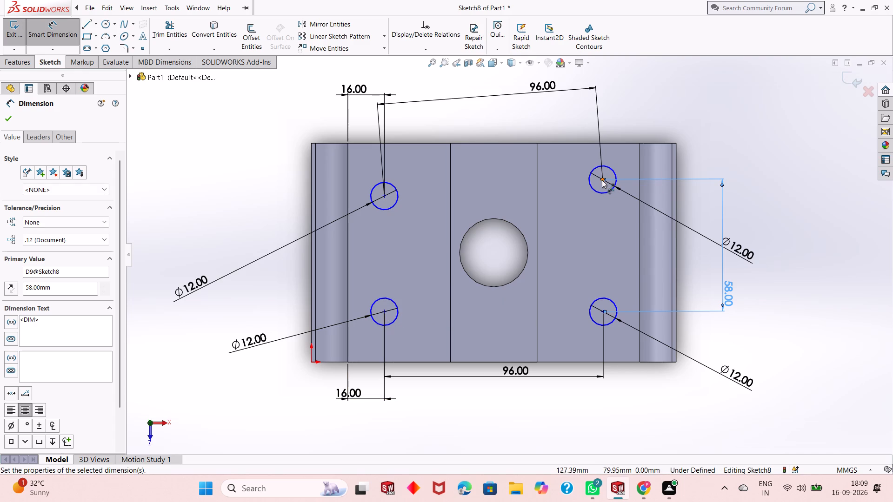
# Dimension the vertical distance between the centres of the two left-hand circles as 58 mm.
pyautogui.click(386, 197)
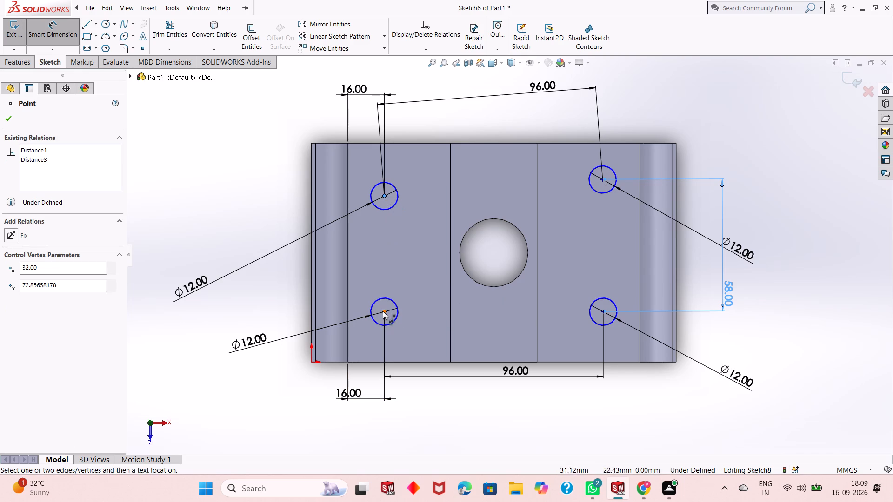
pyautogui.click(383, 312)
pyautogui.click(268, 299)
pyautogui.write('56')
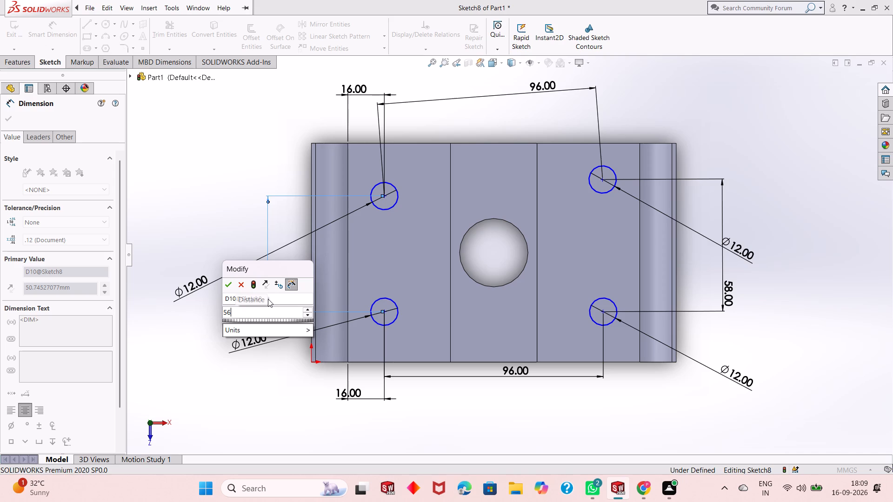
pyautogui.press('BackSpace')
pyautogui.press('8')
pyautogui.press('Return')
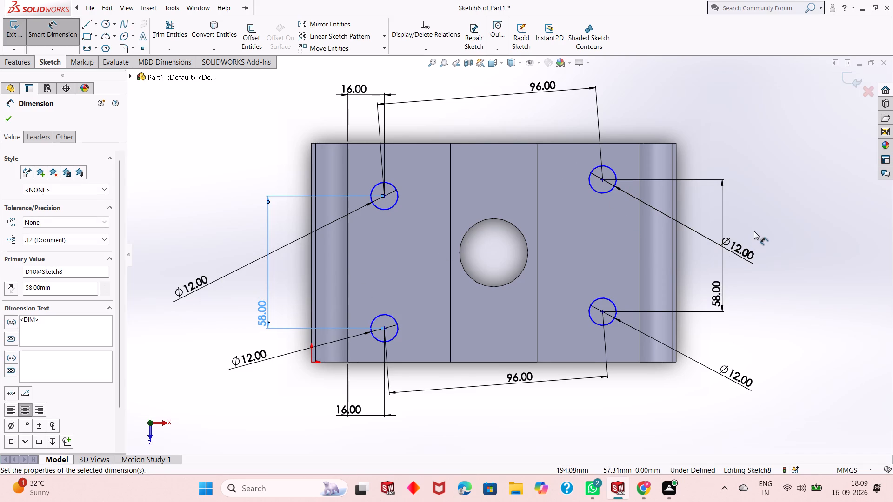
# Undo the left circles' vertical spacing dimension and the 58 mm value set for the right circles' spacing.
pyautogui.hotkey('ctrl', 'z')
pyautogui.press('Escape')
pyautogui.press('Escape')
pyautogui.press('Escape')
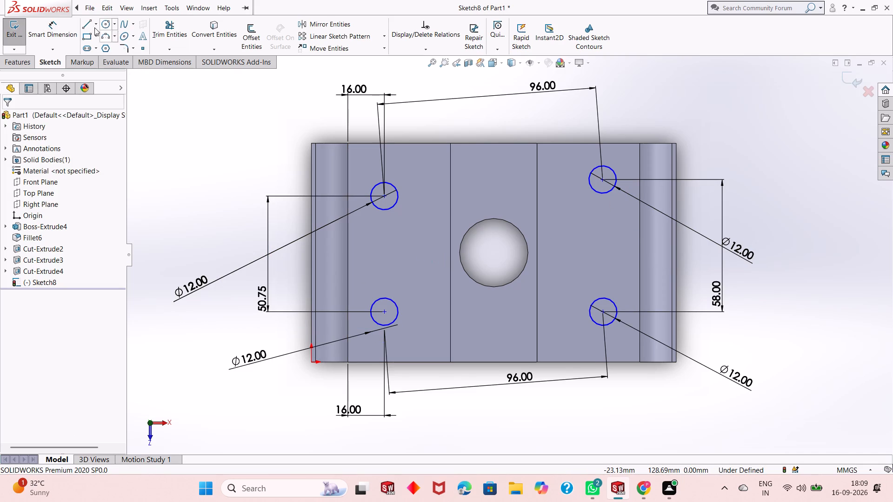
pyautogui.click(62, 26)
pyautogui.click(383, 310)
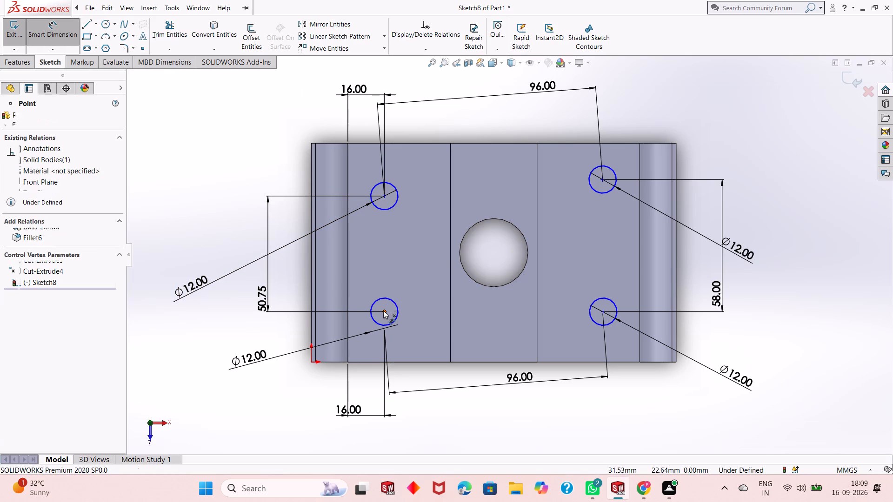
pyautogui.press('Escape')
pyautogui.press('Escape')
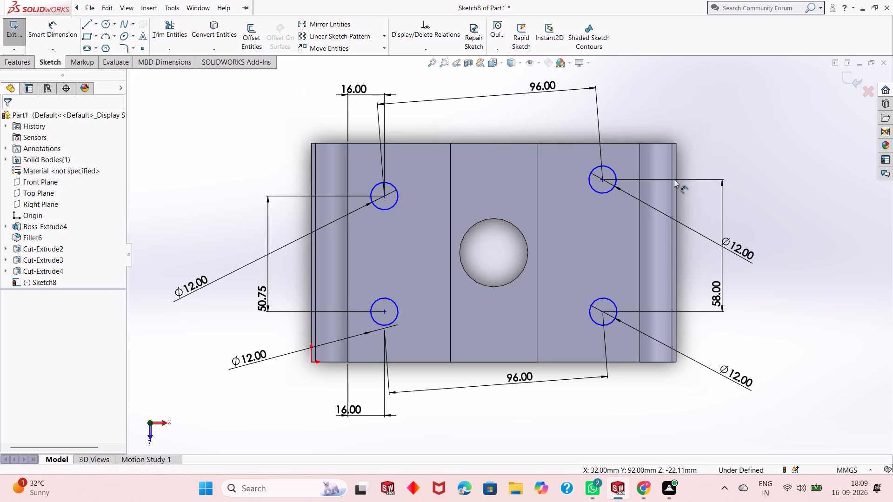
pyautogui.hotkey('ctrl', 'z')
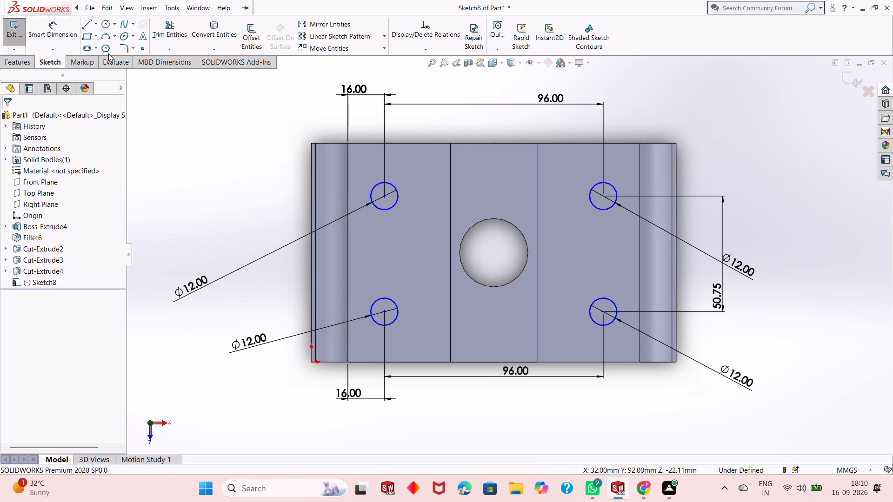
# Dimension the vertical distance between the centres of the two left-hand circles as 56 mm.
pyautogui.click(57, 29)
pyautogui.click(383, 312)
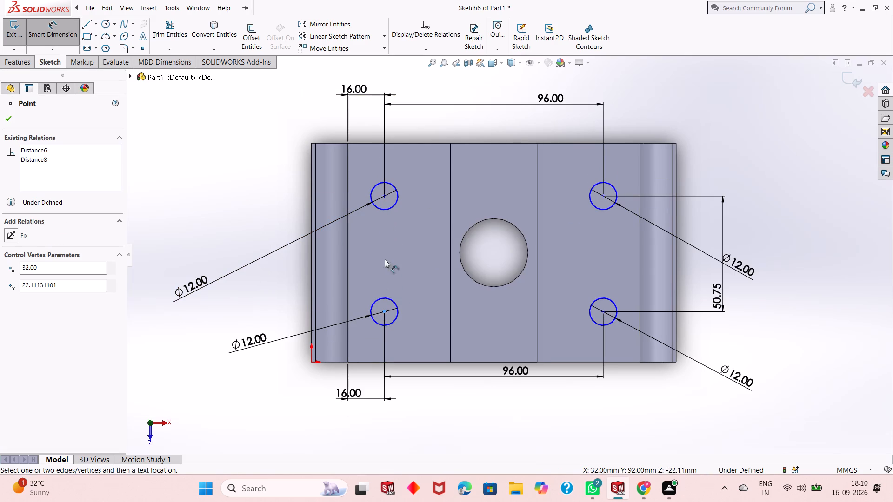
pyautogui.click(383, 197)
pyautogui.click(260, 204)
pyautogui.write('56')
pyautogui.press('Return')
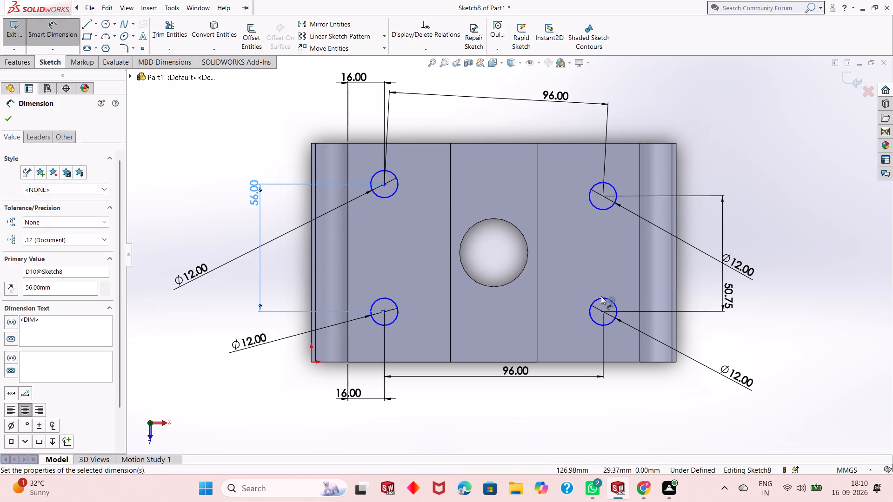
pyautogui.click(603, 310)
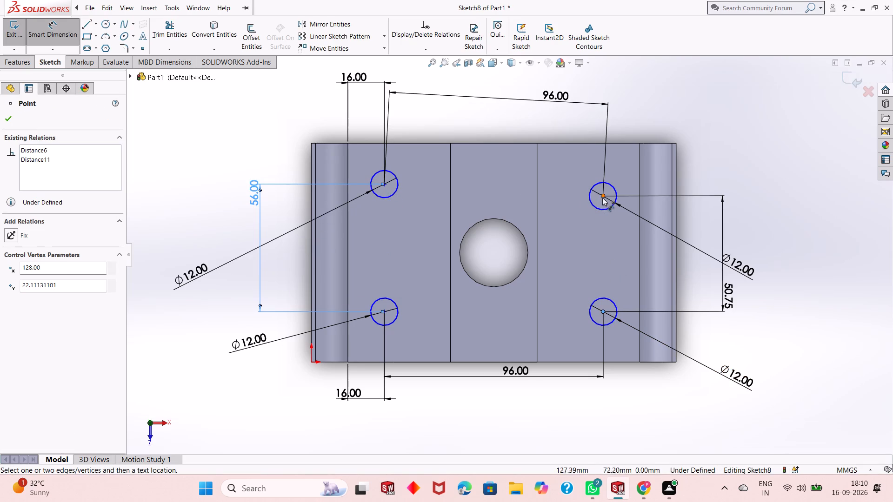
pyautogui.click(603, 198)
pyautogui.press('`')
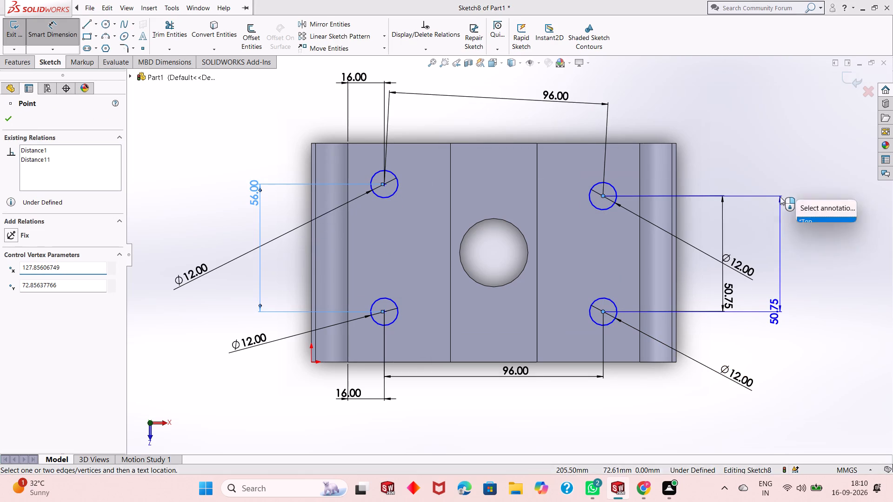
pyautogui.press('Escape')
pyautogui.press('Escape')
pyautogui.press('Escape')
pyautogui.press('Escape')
# Set the vertical spacing between the two right-hand circles to 56 mm.
pyautogui.doubleClick(723, 290)
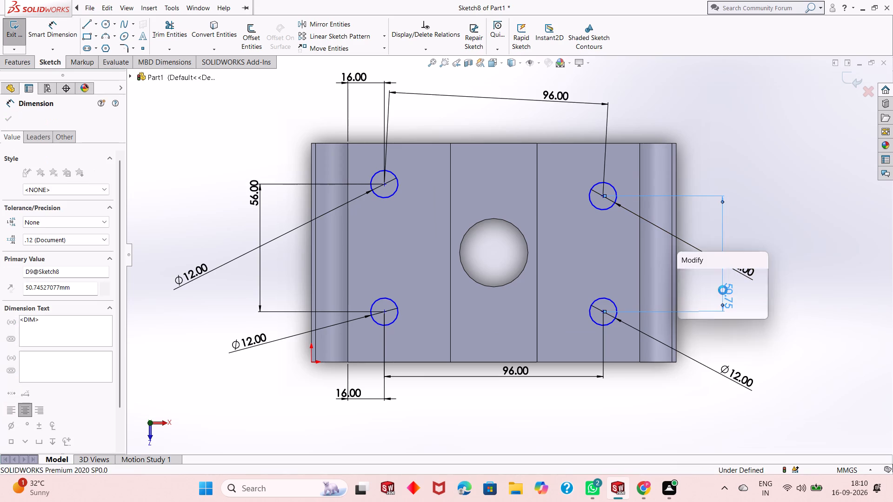
pyautogui.write('56')
pyautogui.press('Return')
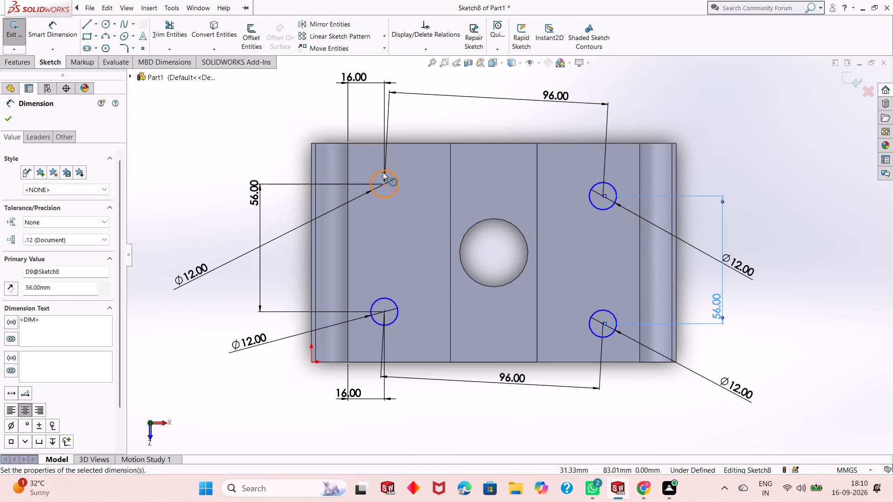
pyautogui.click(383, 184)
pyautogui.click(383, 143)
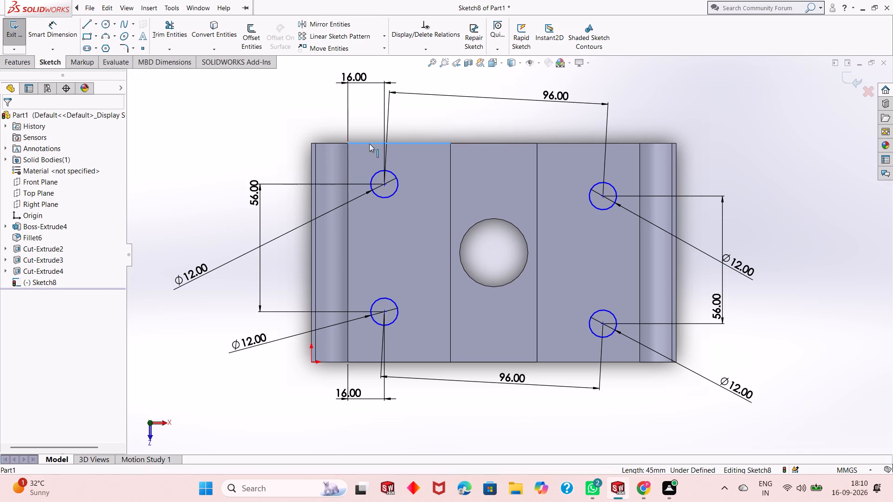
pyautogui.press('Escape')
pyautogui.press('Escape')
# Dimension the upper-left circle's centre 16 mm vertically from the upper edge of the left raised face.
pyautogui.click(50, 36)
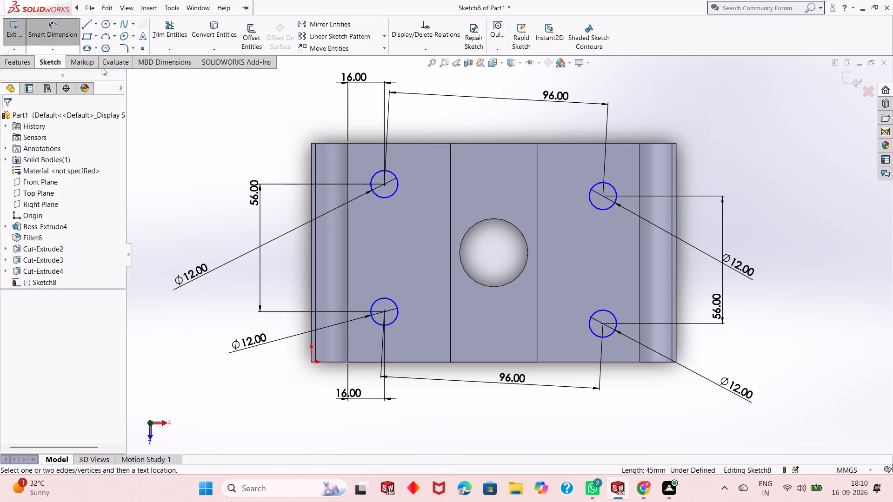
pyautogui.click(382, 184)
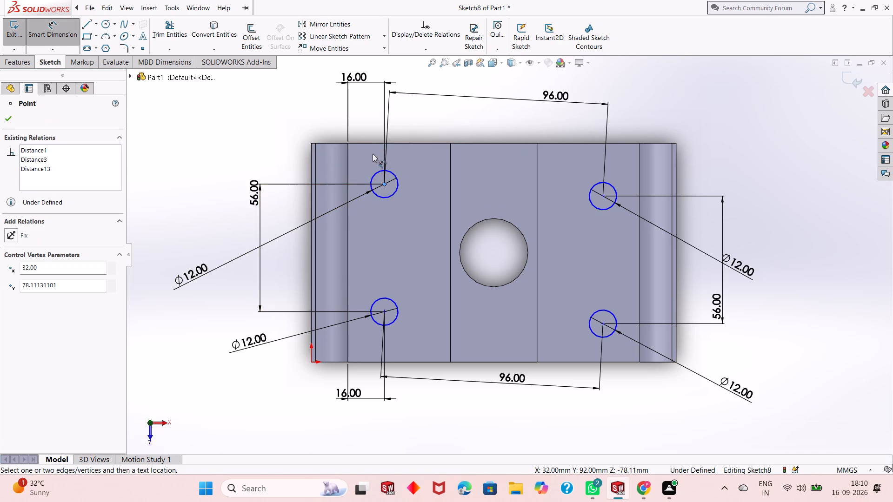
pyautogui.click(370, 144)
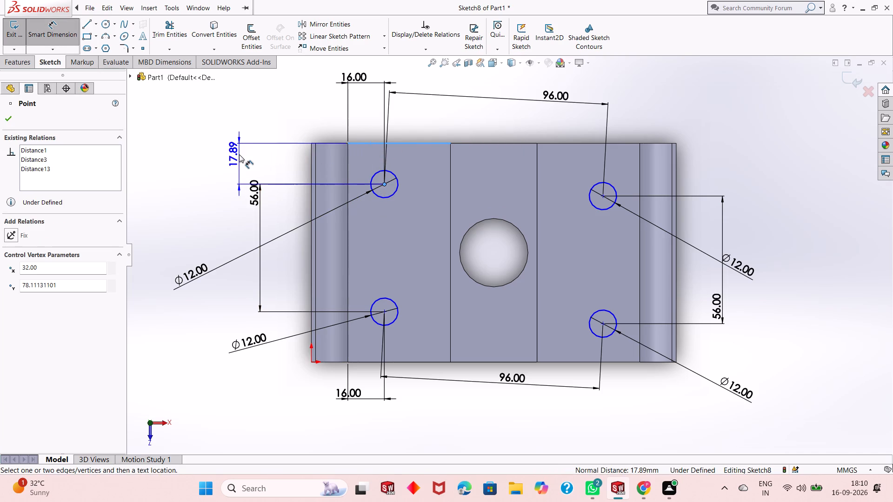
pyautogui.click(239, 154)
pyautogui.write('16')
pyautogui.press('Return')
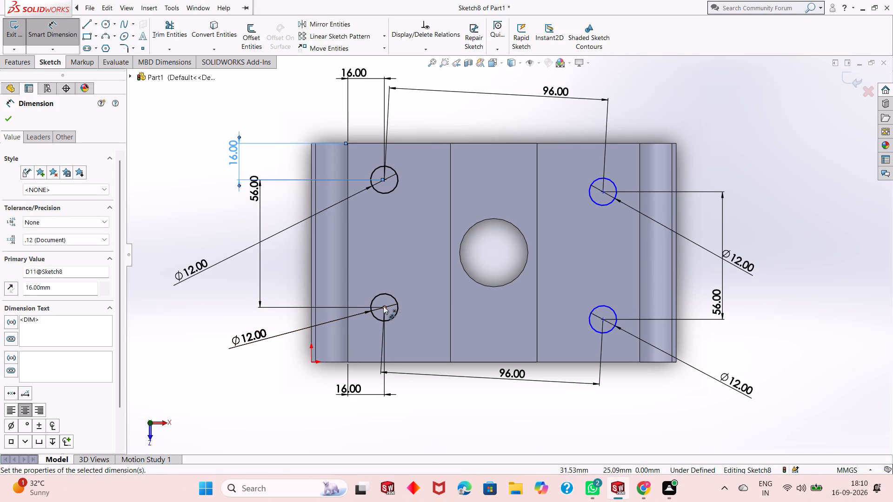
# Check the vertical distance from the lower-left circle's centre to the block's lower edge without placing a dimension.
pyautogui.click(383, 308)
pyautogui.click(398, 361)
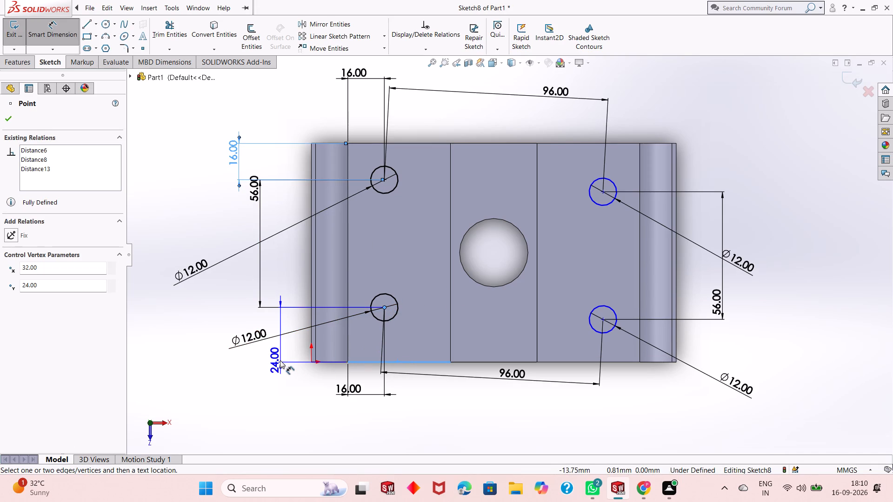
pyautogui.press('Escape')
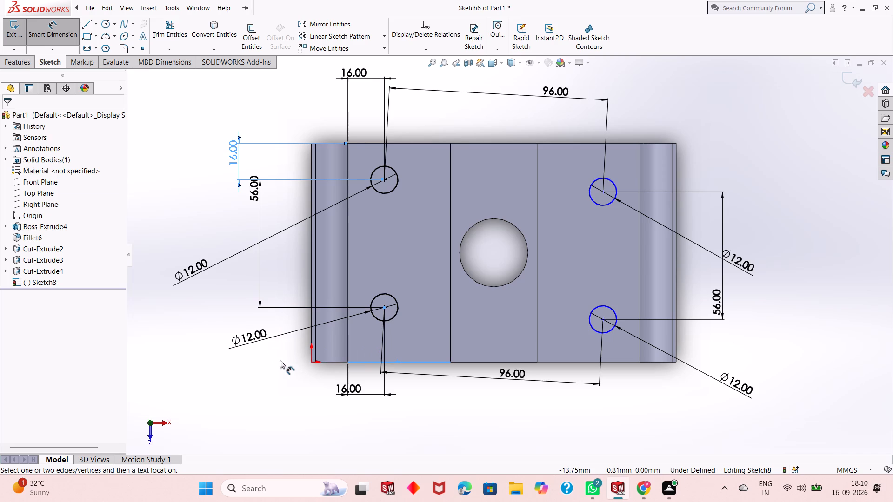
pyautogui.press('Escape')
pyautogui.press('Escape')
# Set the upper-left circle's vertical offset from the upper edge to 20 mm.
pyautogui.doubleClick(238, 154)
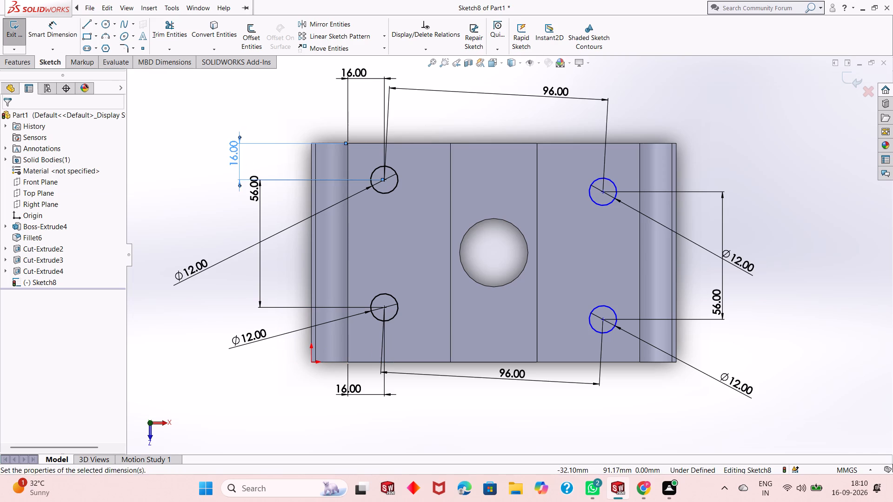
pyautogui.write('20')
pyautogui.press('Return')
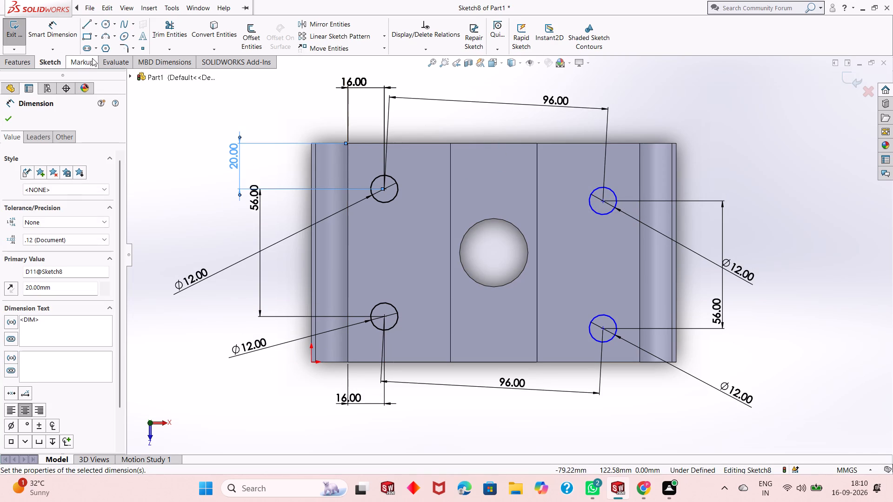
pyautogui.press('Escape')
pyautogui.press('Escape')
# Dimension the upper-right circle's centre 20 mm vertically from the upper edge of the right raised face.
pyautogui.click(56, 33)
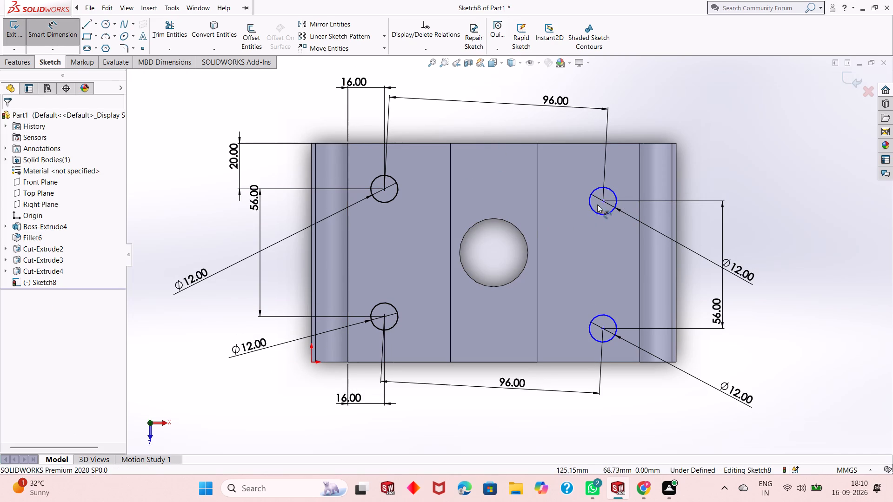
pyautogui.click(602, 201)
pyautogui.click(617, 142)
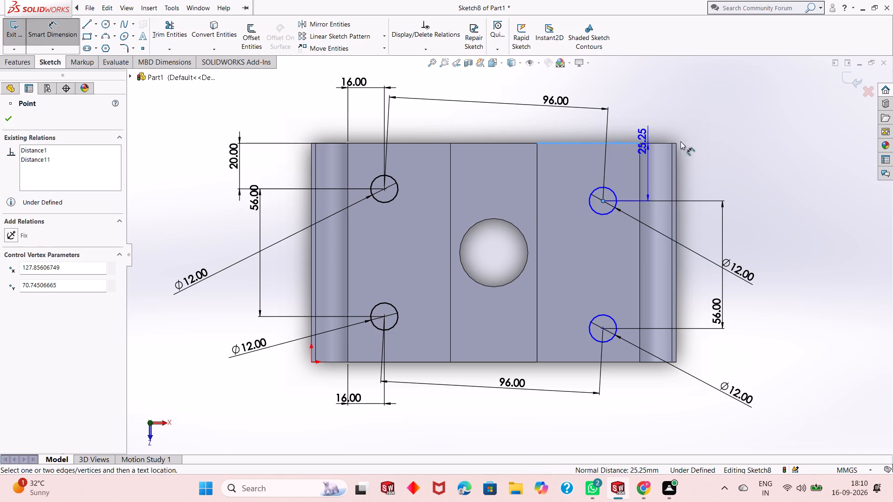
pyautogui.click(780, 141)
pyautogui.write('20')
pyautogui.press('Return')
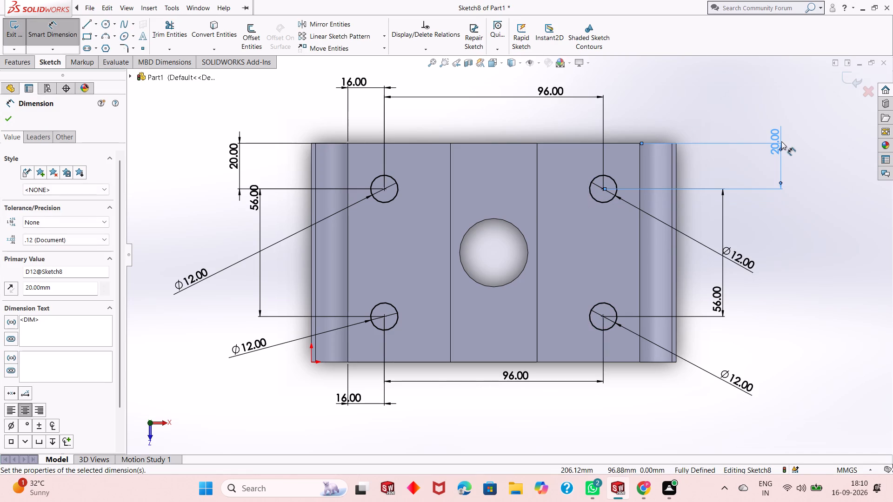
# Check the vertical distance from the lower-right circle's centre to the block's lower edge without placing a dimension.
pyautogui.click(600, 317)
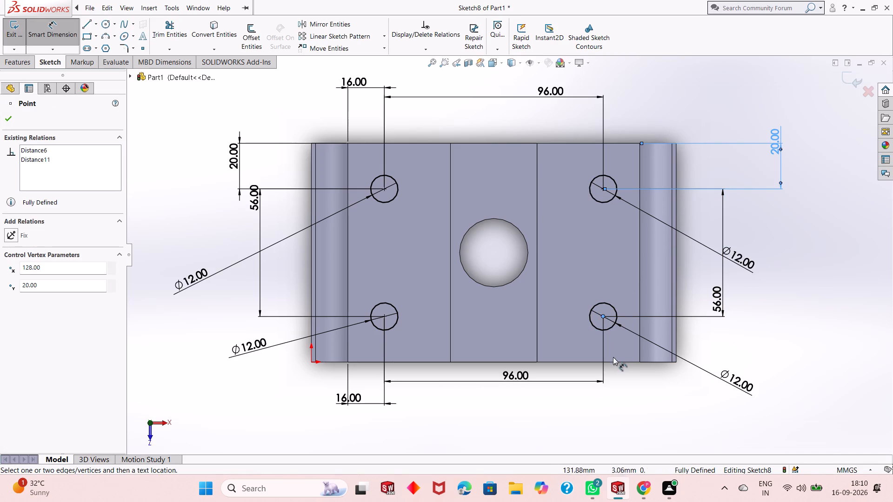
pyautogui.click(614, 361)
pyautogui.press('Escape')
pyautogui.press('Escape')
pyautogui.press('Escape')
pyautogui.rightClick(491, 279)
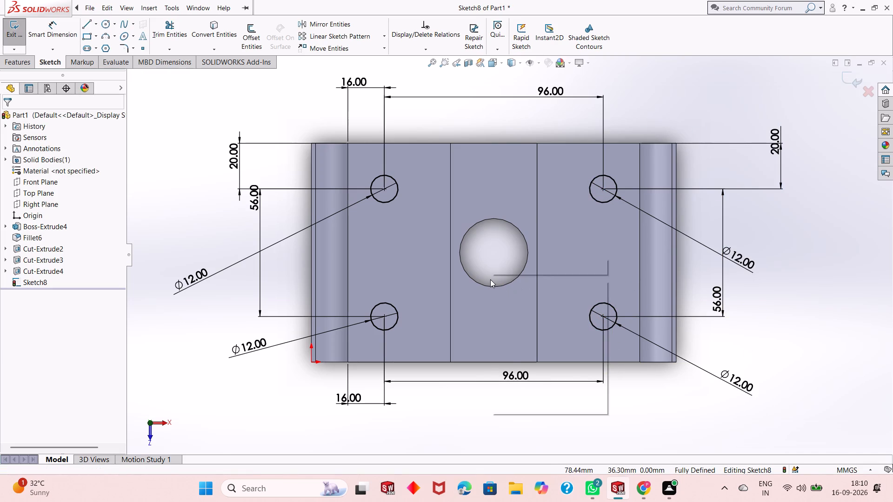
pyautogui.press('Escape')
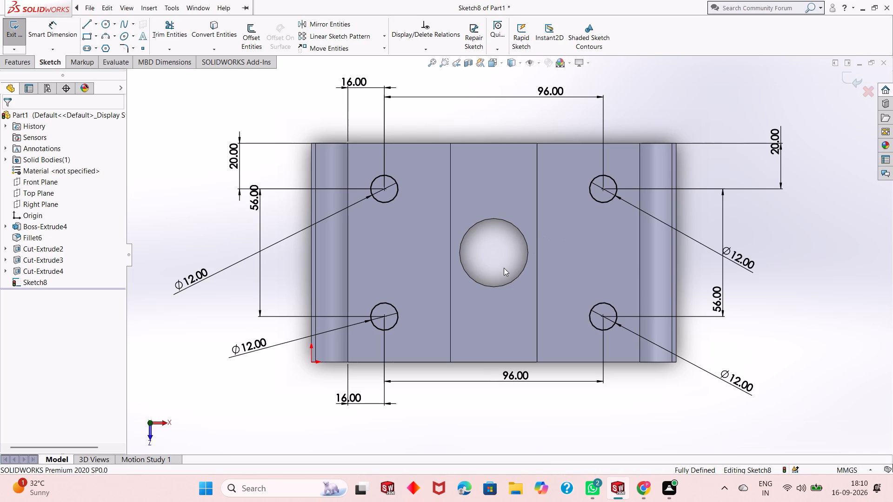
# Cut-extrude the four 12 mm circles down through the raised faces with a blind depth of 86 mm.
pyautogui.moveTo(513, 323); pyautogui.dragTo(516, 274, button='middle')
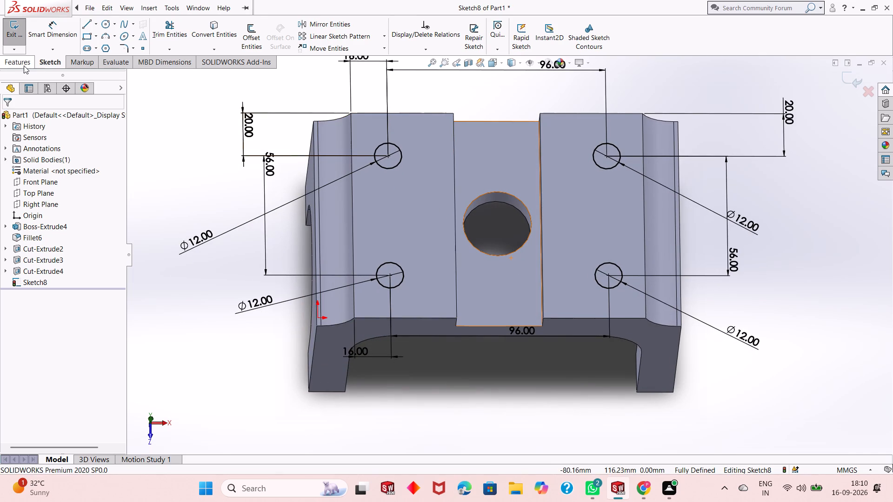
pyautogui.click(20, 66)
pyautogui.click(152, 26)
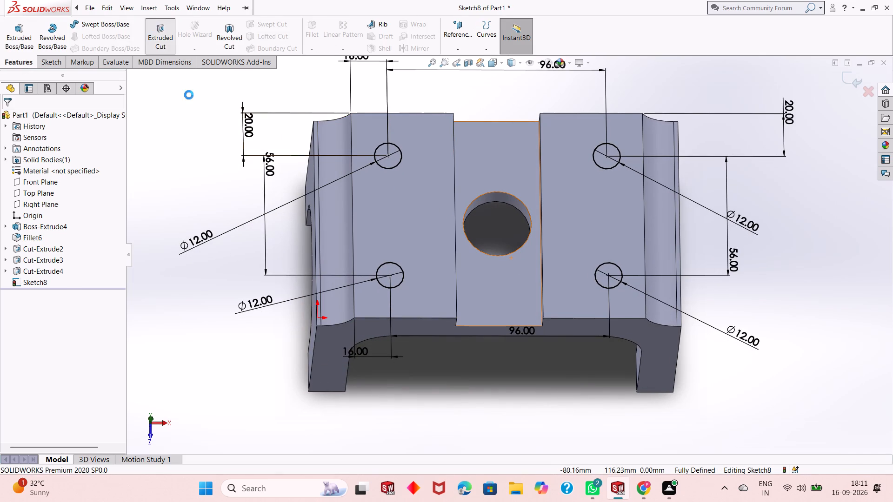
pyautogui.click(8, 117)
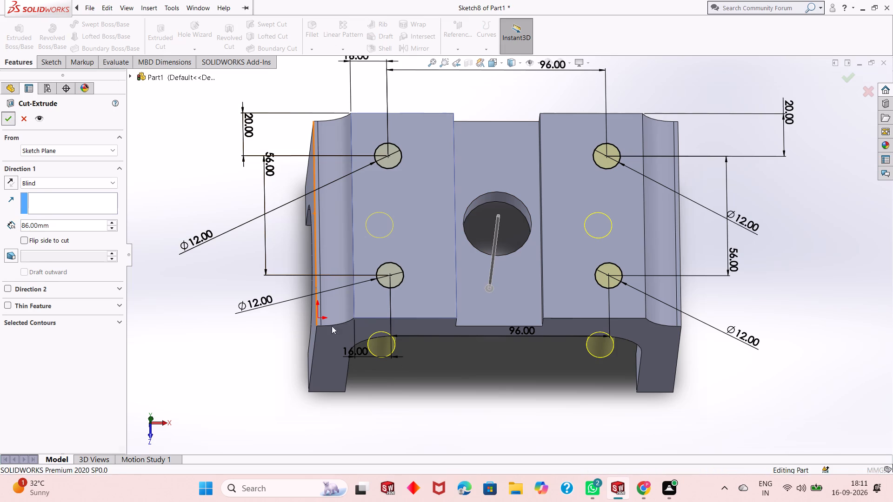
pyautogui.click(497, 387)
pyautogui.moveTo(522, 280); pyautogui.dragTo(538, 160, button='middle')
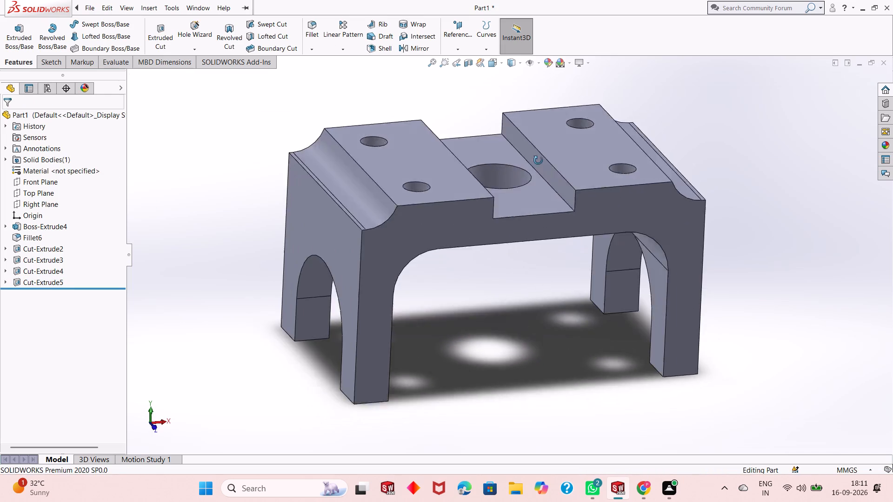
# Examine the finished block from several sides, checking the top steps, holes, side arches and front opening.
pyautogui.moveTo(538, 160); pyautogui.dragTo(544, 146, button='middle')
pyautogui.scroll(1, 547, 131)
pyautogui.moveTo(549, 125); pyautogui.dragTo(482, 247, button='middle')
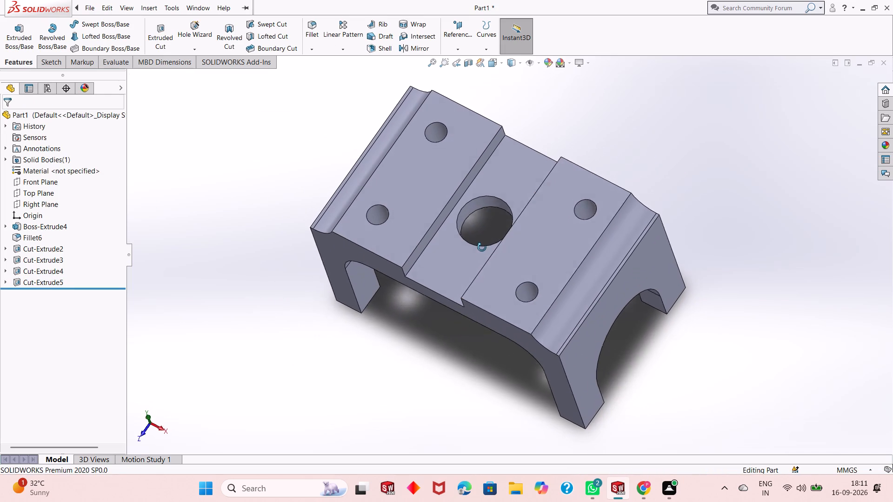
pyautogui.moveTo(482, 247); pyautogui.dragTo(481, 250, button='middle')
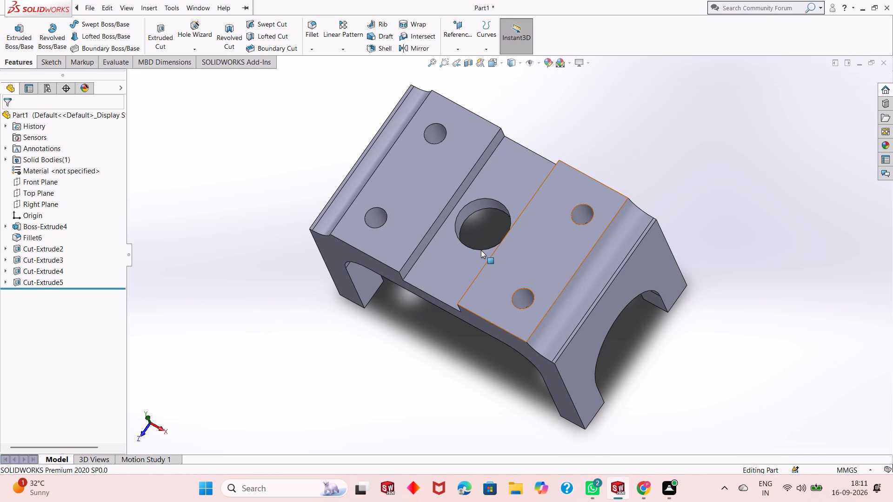
pyautogui.moveTo(495, 258); pyautogui.dragTo(526, 236, button='middle')
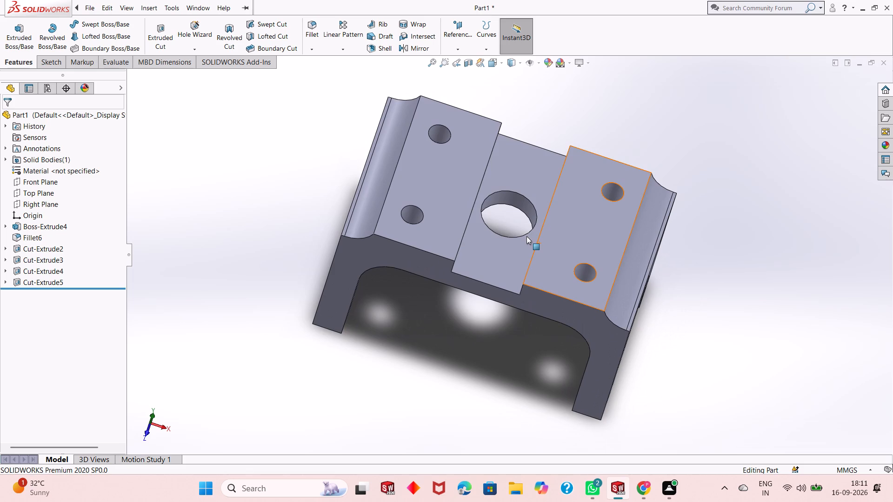
pyautogui.scroll(1, 522, 242)
pyautogui.scroll(-1, 524, 206)
pyautogui.moveTo(529, 188); pyautogui.dragTo(528, 188, button='middle')
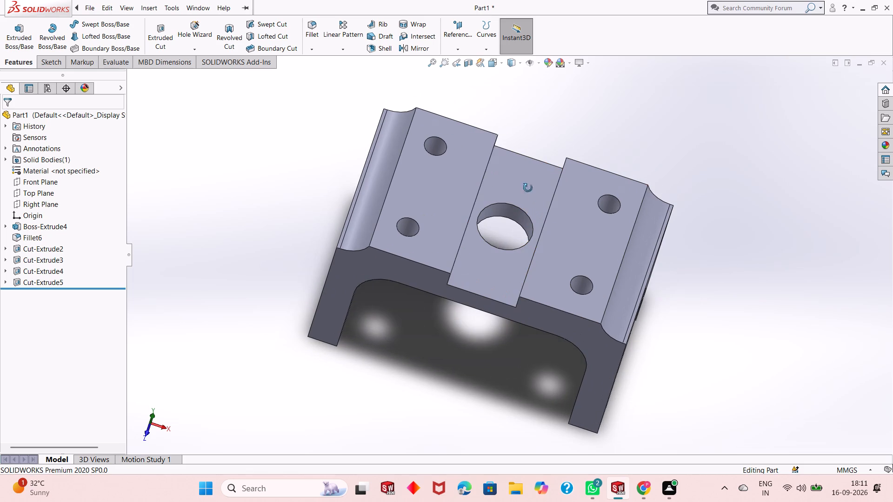
pyautogui.moveTo(528, 188); pyautogui.dragTo(520, 120, button='middle')
pyautogui.moveTo(424, 277); pyautogui.dragTo(353, 272, button='middle')
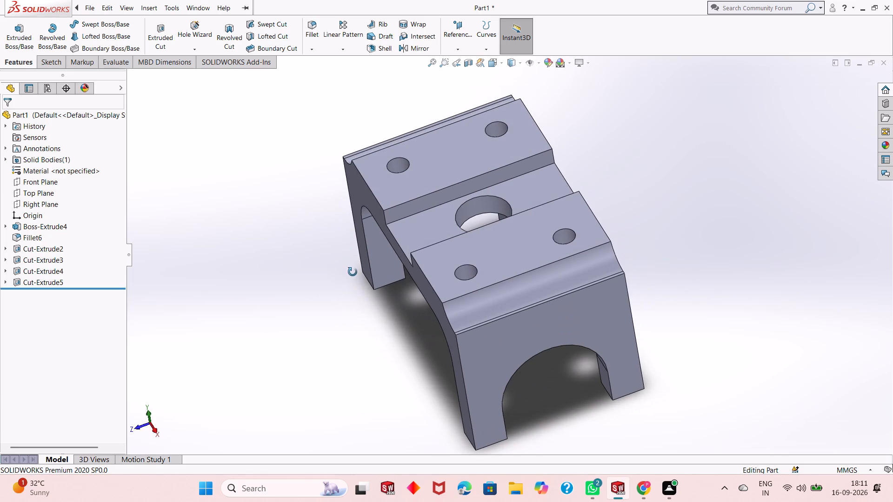
pyautogui.moveTo(353, 272); pyautogui.dragTo(352, 258, button='middle')
pyautogui.moveTo(354, 248); pyautogui.dragTo(361, 233, button='middle')
pyautogui.scroll(-2, 424, 225)
pyautogui.scroll(2, 424, 227)
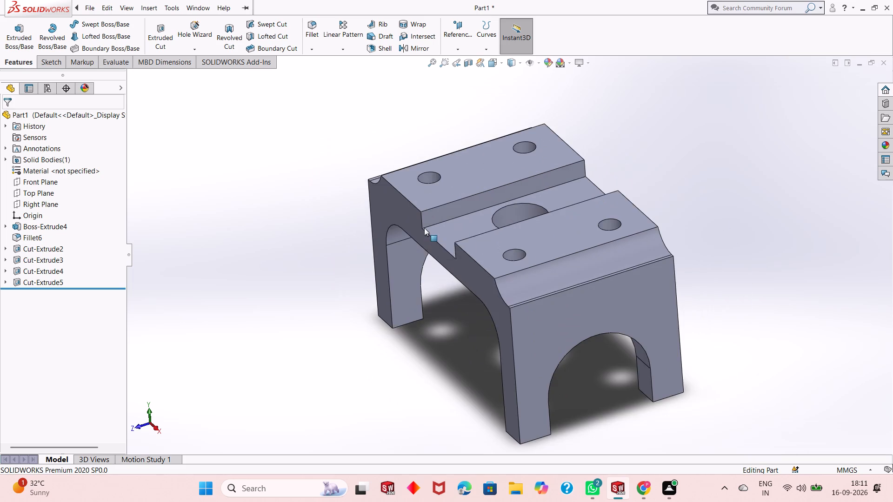
pyautogui.moveTo(532, 252); pyautogui.dragTo(564, 288, button='middle')
pyautogui.scroll(1, 564, 288)
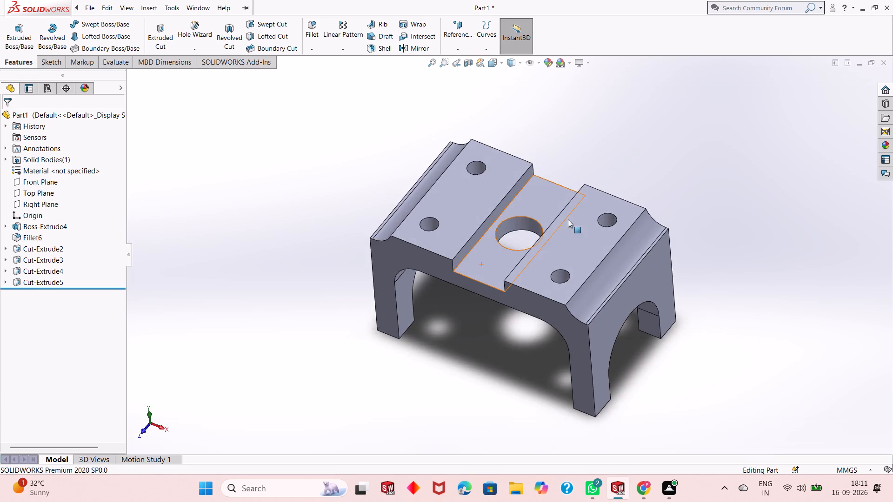
pyautogui.scroll(-4, 568, 219)
pyautogui.scroll(3, 528, 225)
pyautogui.scroll(2, 451, 204)
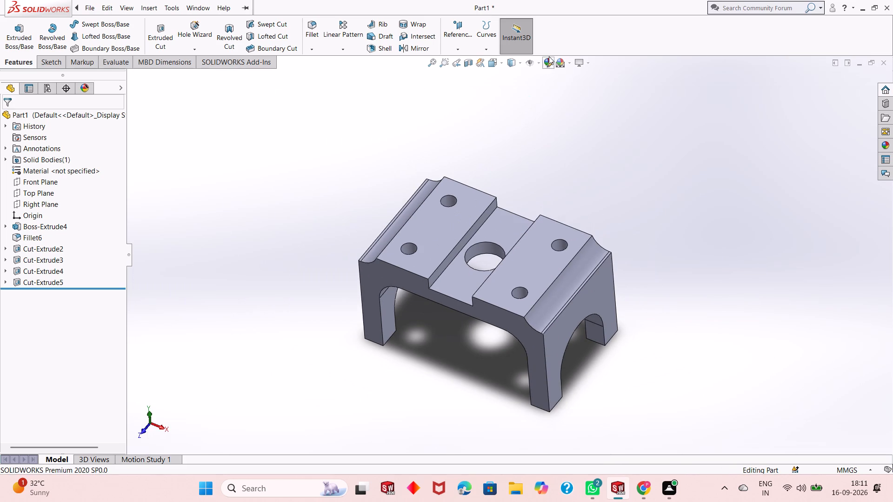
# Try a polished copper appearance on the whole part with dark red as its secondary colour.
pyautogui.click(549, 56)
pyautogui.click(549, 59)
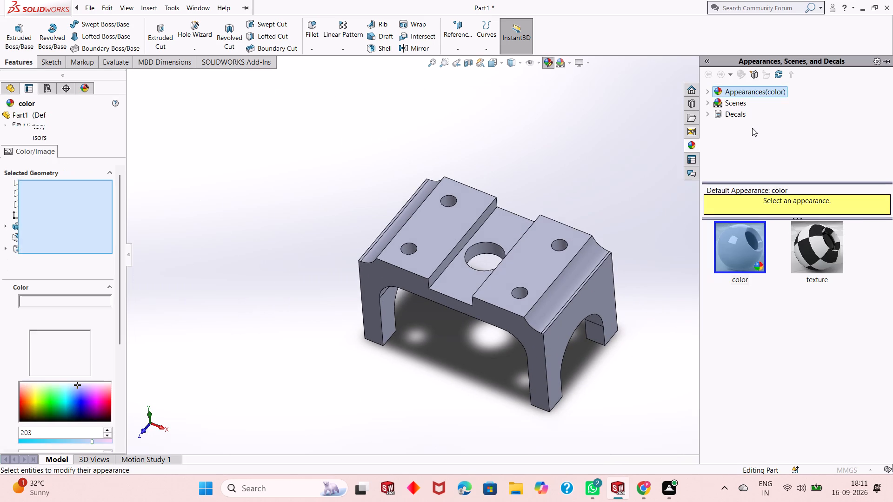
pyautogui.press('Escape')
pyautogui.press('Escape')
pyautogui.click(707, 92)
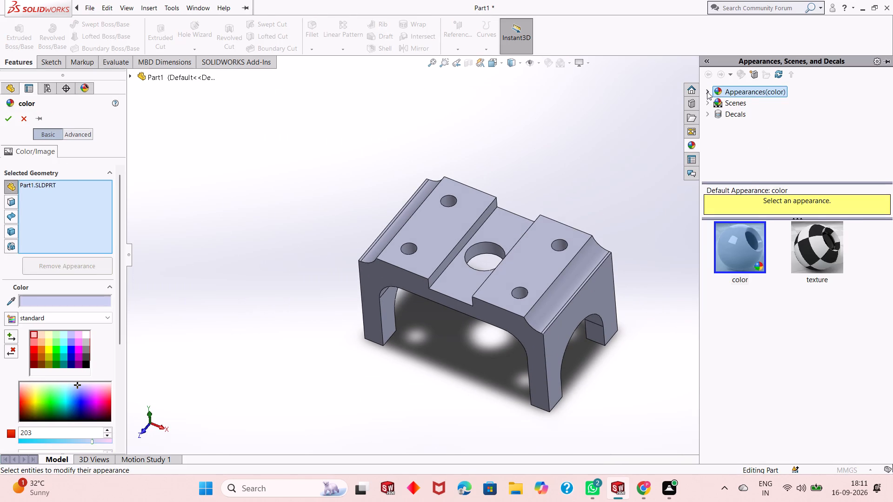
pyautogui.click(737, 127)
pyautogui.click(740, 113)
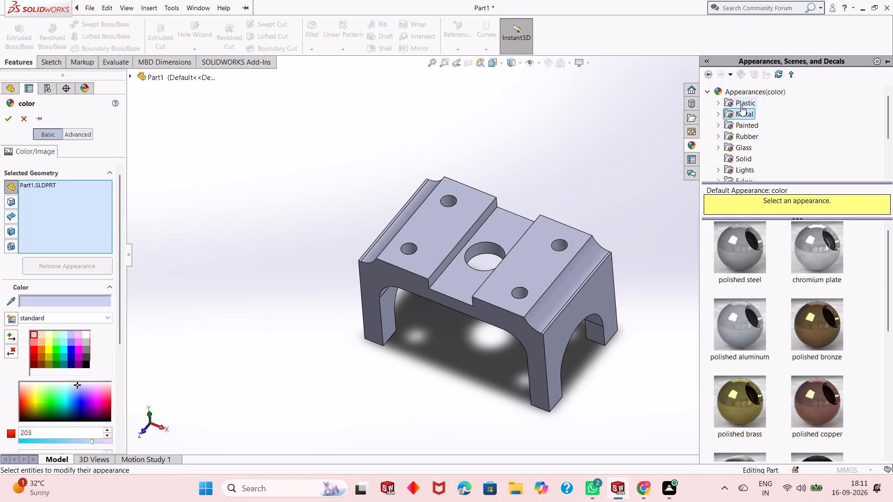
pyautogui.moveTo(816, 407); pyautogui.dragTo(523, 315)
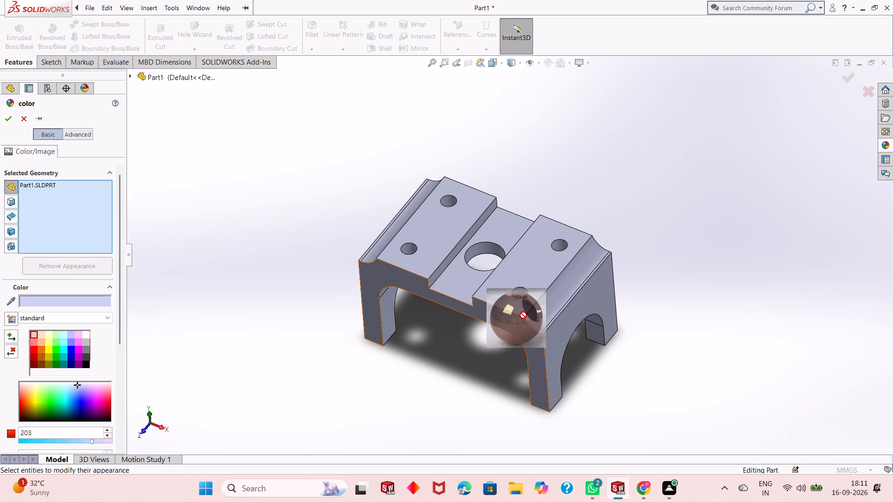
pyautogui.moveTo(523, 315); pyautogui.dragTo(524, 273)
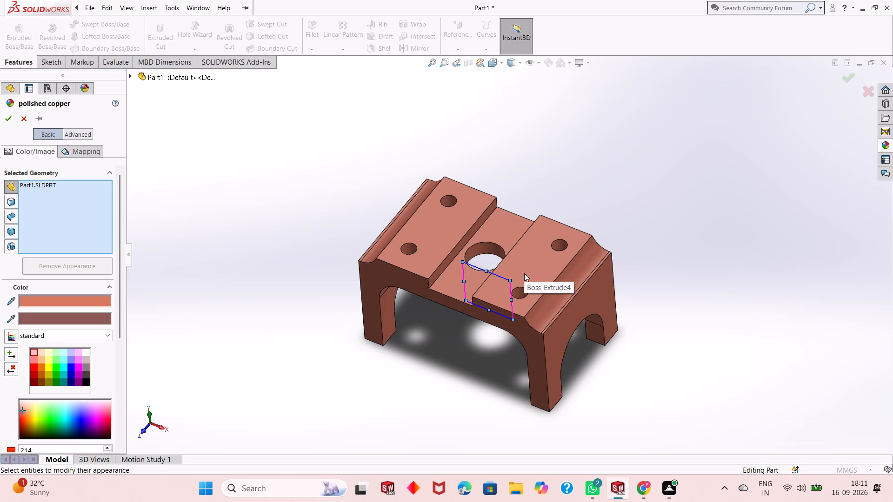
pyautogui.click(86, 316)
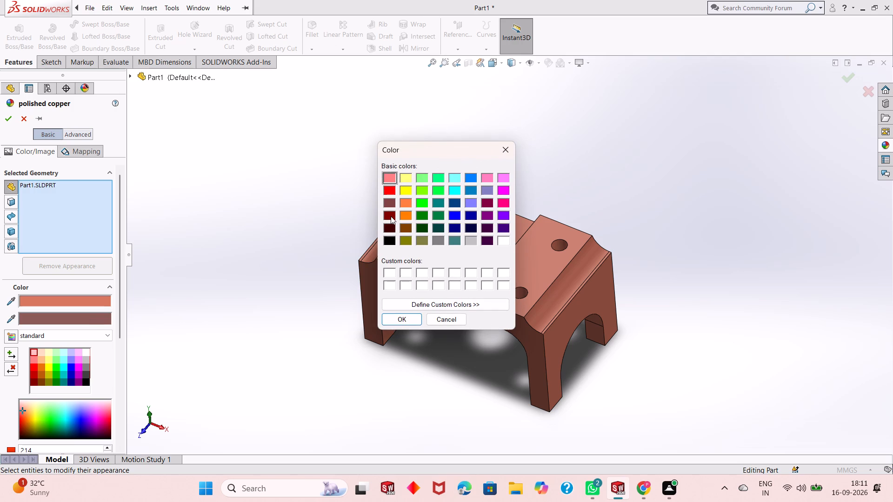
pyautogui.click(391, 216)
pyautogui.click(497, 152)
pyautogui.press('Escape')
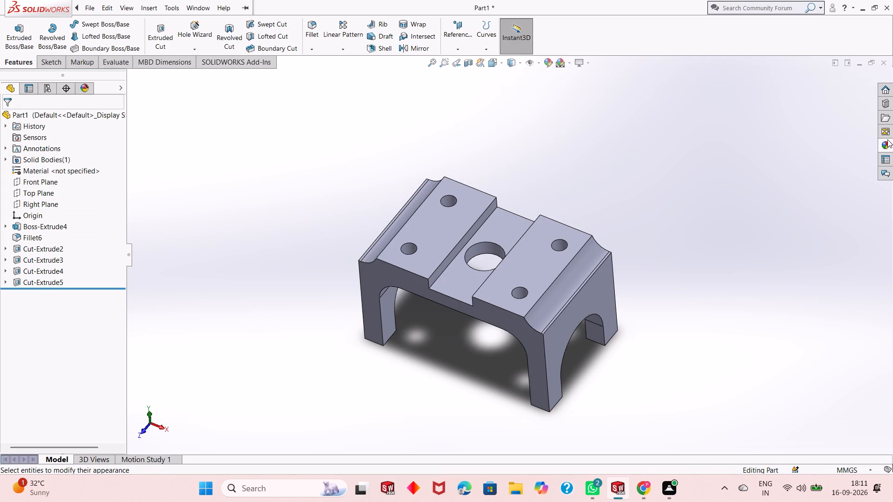
# Browse the metal appearances, looking through the copper finishes and other metal categories such as chrome.
pyautogui.click(887, 139)
pyautogui.scroll(-2, 804, 329)
pyautogui.scroll(4, 804, 329)
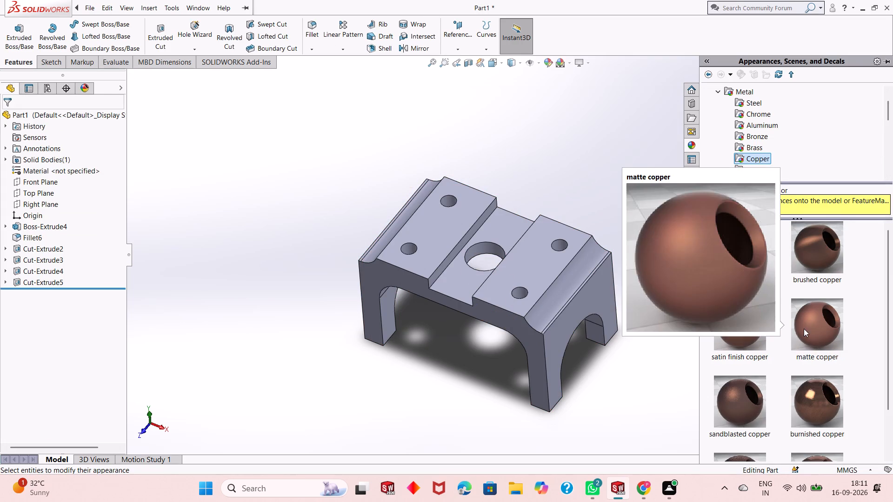
pyautogui.scroll(1, 804, 329)
pyautogui.scroll(3, 853, 292)
pyautogui.scroll(-11, 839, 287)
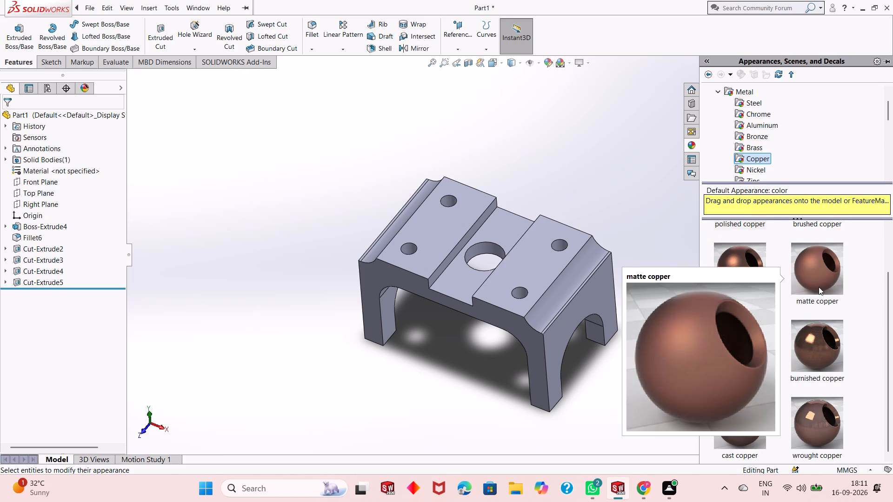
pyautogui.scroll(-2, 819, 287)
pyautogui.scroll(10, 819, 287)
pyautogui.scroll(-5, 819, 287)
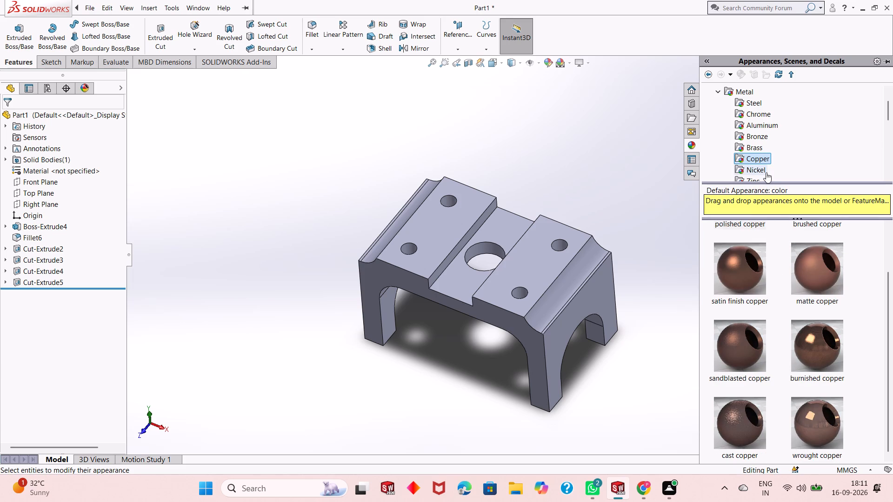
pyautogui.click(750, 143)
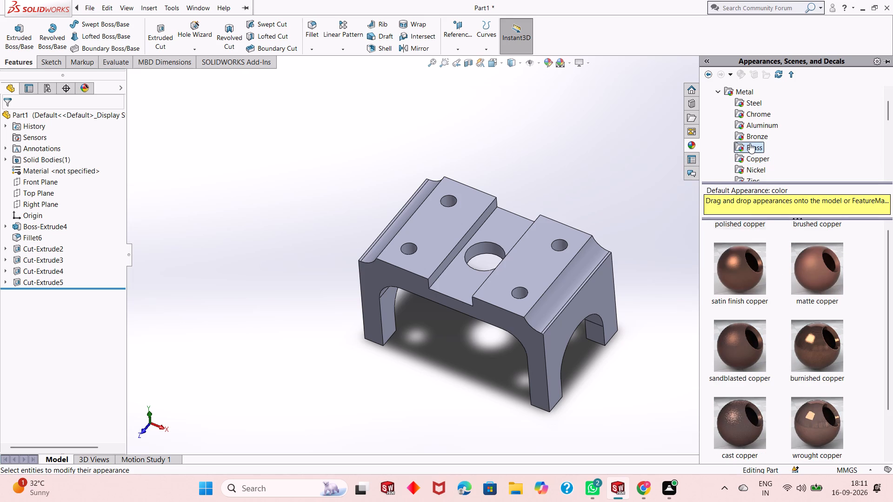
pyautogui.click(753, 129)
pyautogui.click(754, 111)
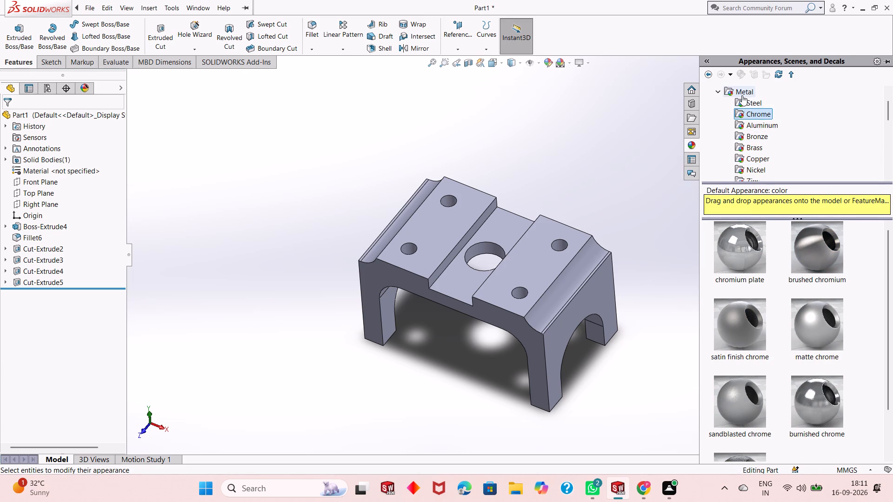
pyautogui.click(742, 95)
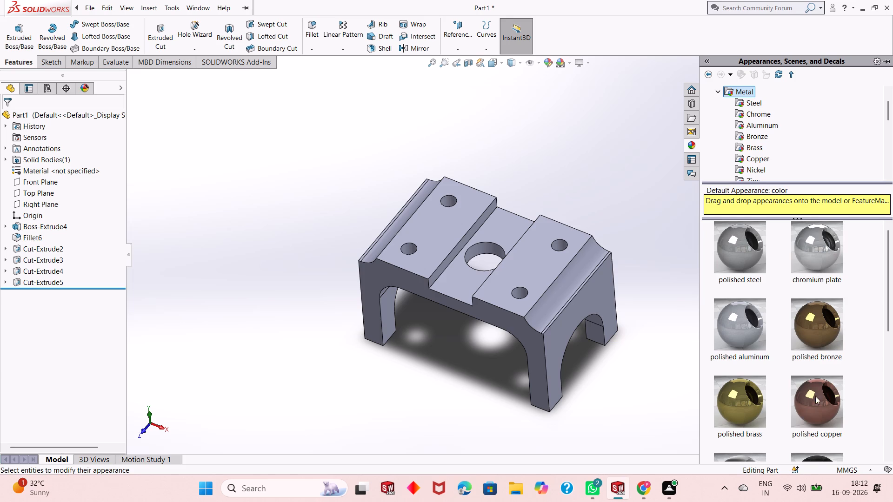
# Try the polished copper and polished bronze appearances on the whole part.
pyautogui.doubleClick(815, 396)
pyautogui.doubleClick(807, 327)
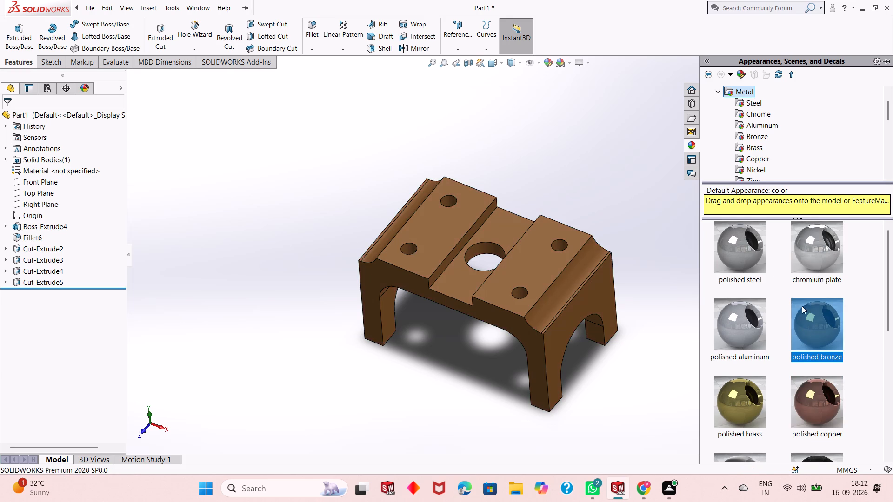
# Look through the metal appearance categories from steel to nickel for alternative finishes.
pyautogui.click(753, 105)
pyautogui.click(754, 111)
pyautogui.click(759, 129)
pyautogui.click(759, 137)
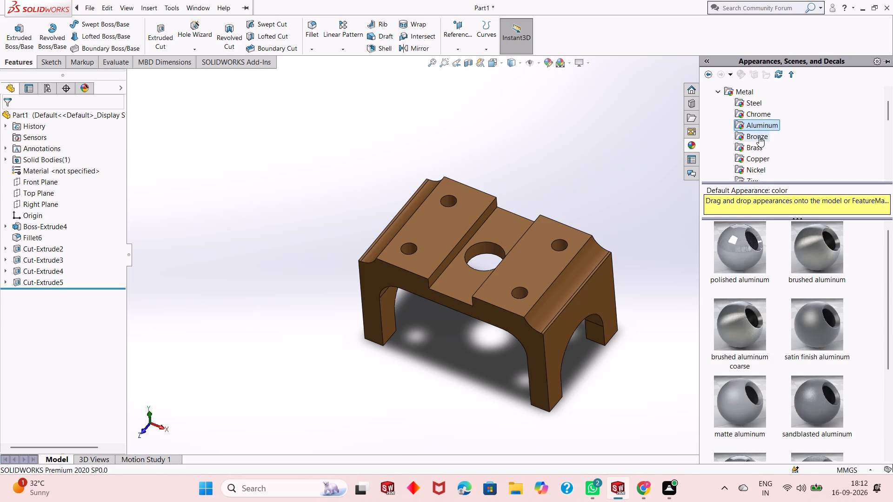
pyautogui.click(759, 145)
pyautogui.click(759, 158)
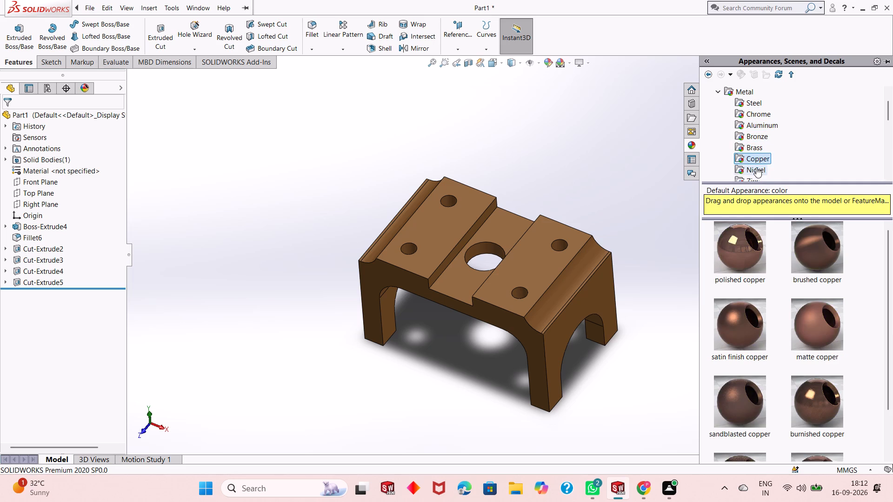
pyautogui.click(756, 167)
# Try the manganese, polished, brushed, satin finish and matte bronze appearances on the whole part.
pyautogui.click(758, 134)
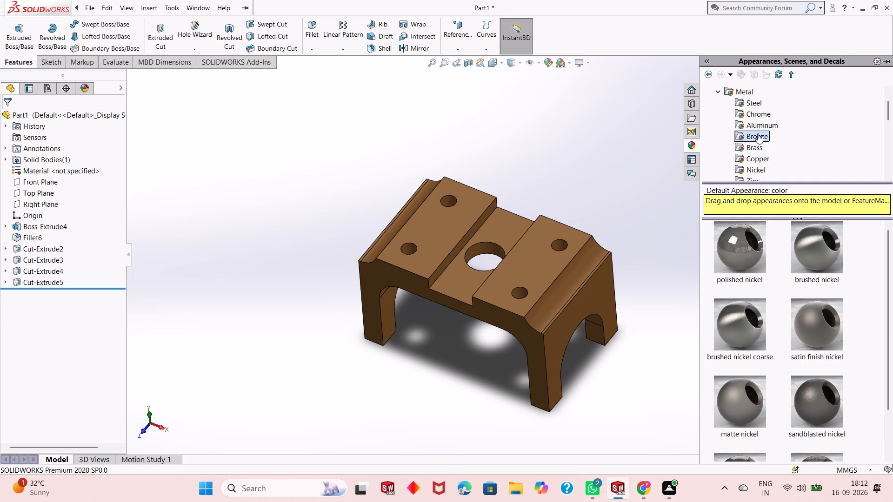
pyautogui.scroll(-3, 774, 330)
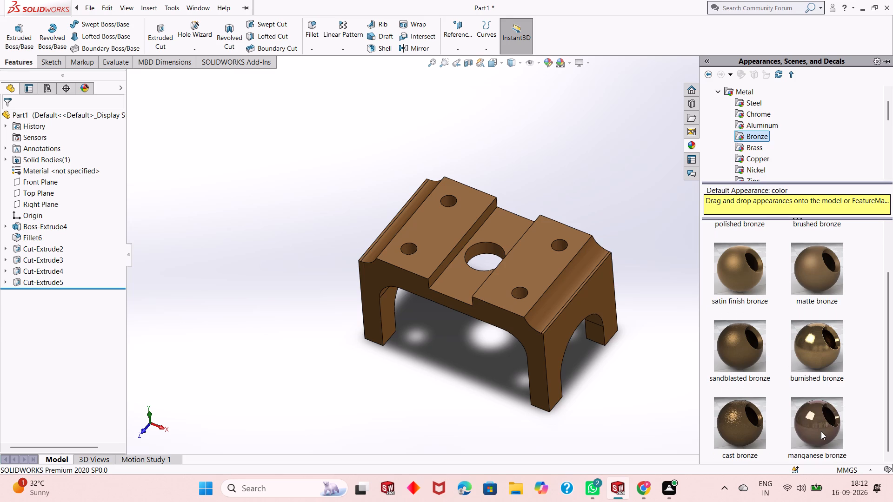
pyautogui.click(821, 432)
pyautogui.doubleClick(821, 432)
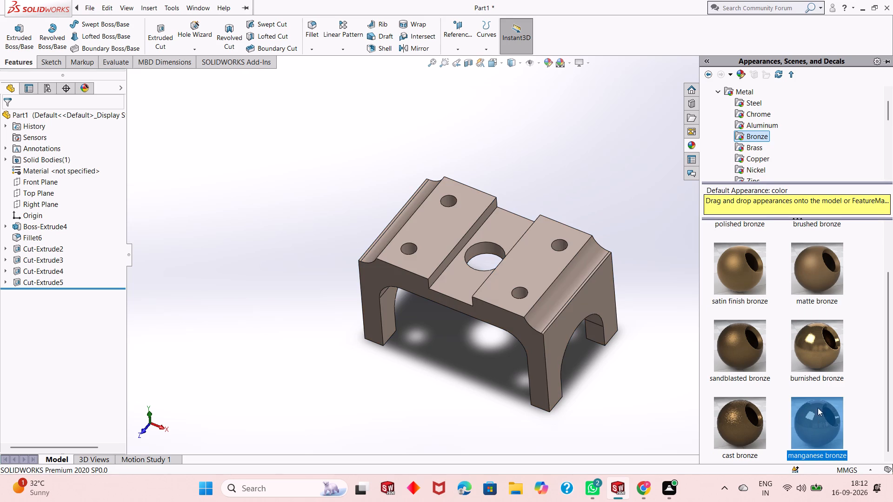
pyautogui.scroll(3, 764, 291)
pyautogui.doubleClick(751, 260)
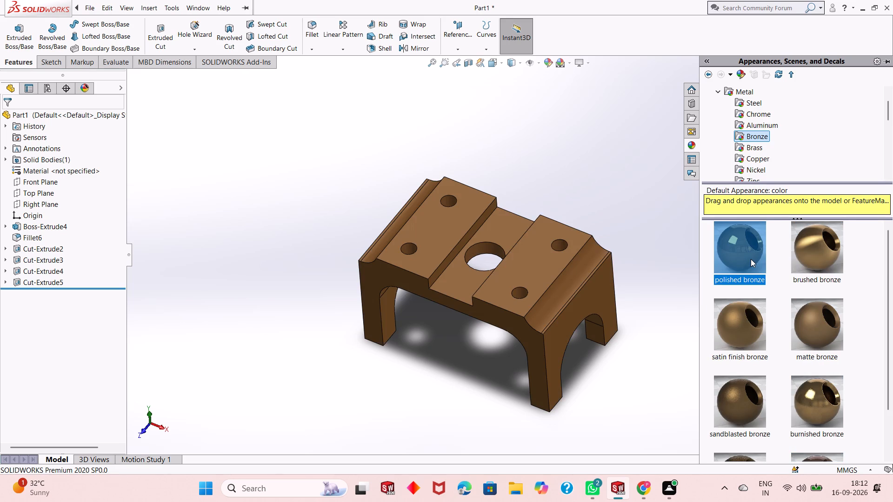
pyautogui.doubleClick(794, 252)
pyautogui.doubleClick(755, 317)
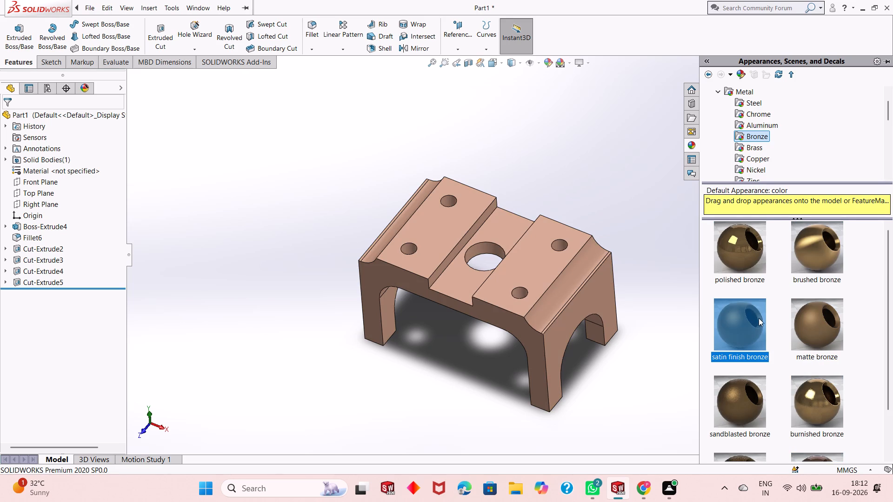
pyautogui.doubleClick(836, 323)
# Apply the polished bronze appearance to the whole part and return to the model.
pyautogui.doubleClick(747, 254)
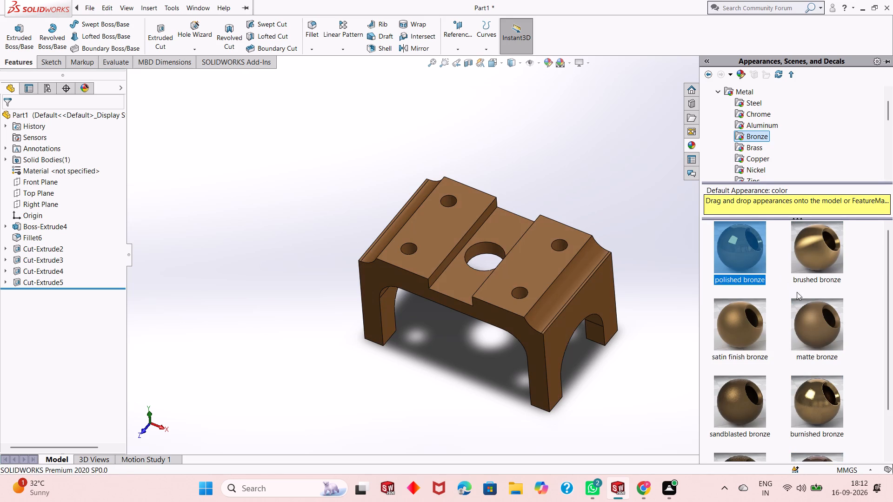
pyautogui.click(540, 136)
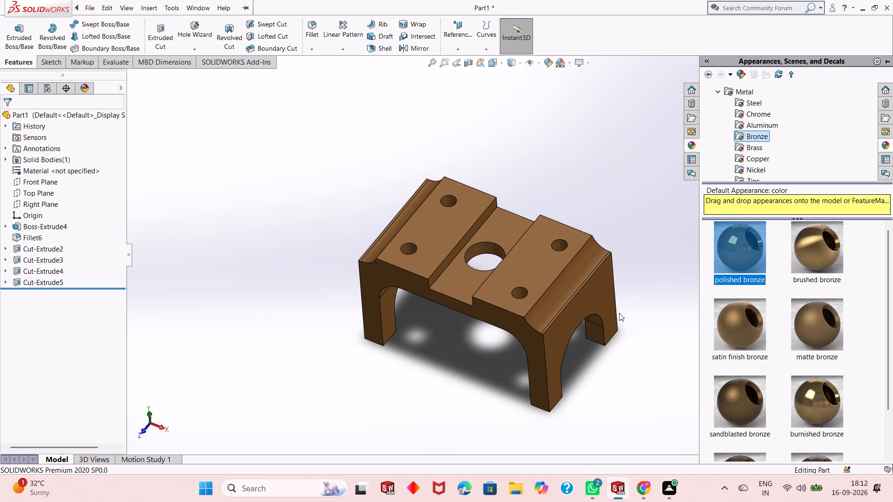
# Examine the bronze-coloured block from its ends, front and top.
pyautogui.moveTo(622, 296); pyautogui.dragTo(523, 300, button='middle')
pyautogui.moveTo(510, 320); pyautogui.dragTo(513, 317, button='middle')
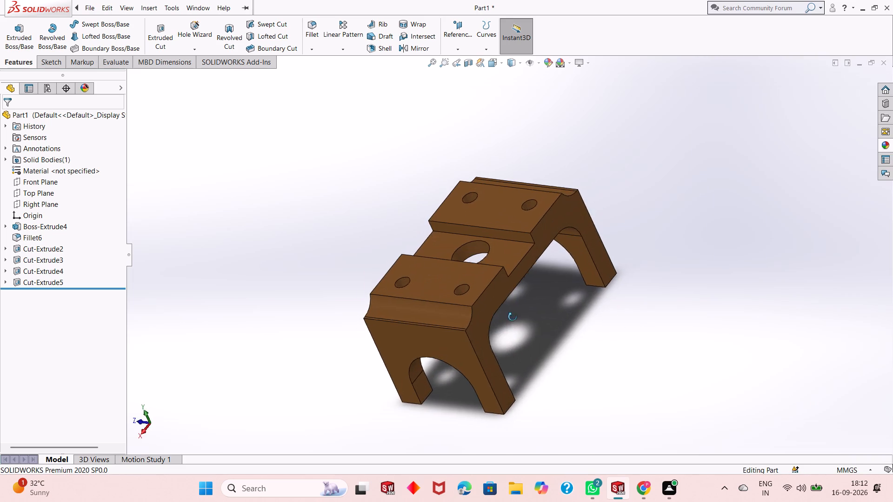
pyautogui.moveTo(513, 317); pyautogui.dragTo(598, 203, button='middle')
pyautogui.scroll(1, 515, 315)
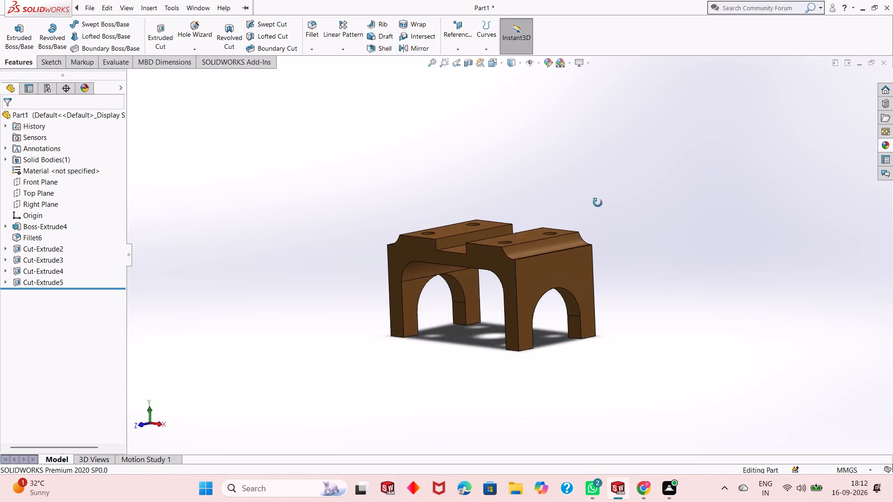
pyautogui.moveTo(598, 203); pyautogui.dragTo(620, 292, button='middle')
pyautogui.scroll(-2, 493, 233)
pyautogui.scroll(3, 517, 284)
pyautogui.scroll(-2, 530, 309)
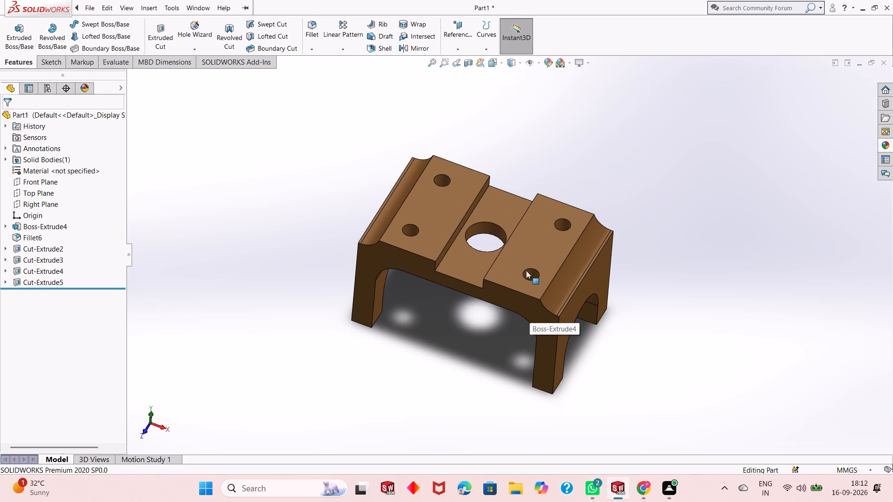
# Save the part in the Downloads folder as a SOLIDWORKS Part named "Machine mounting bracket".
pyautogui.scroll(-2, 488, 225)
pyautogui.scroll(3, 492, 244)
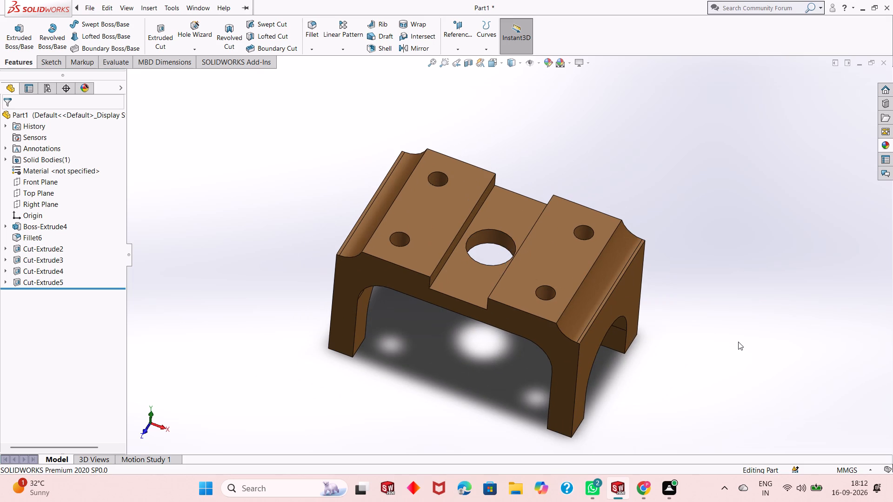
pyautogui.moveTo(633, 384); pyautogui.dragTo(633, 348, button='middle')
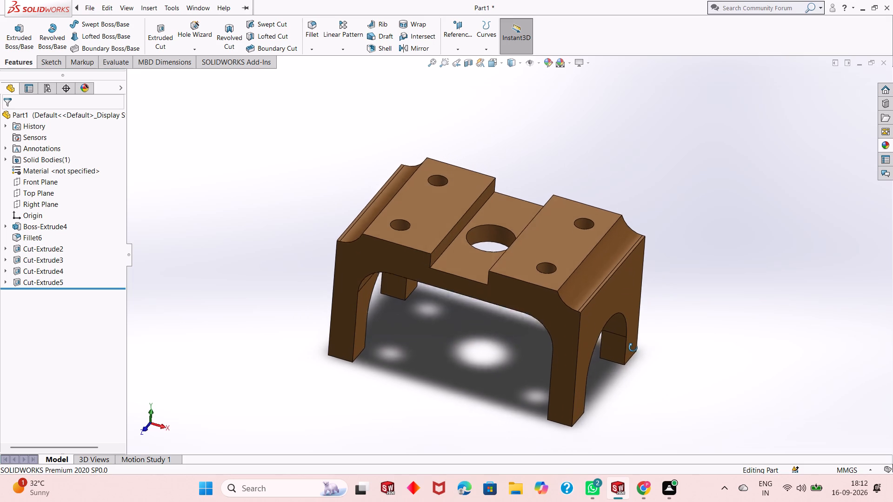
pyautogui.moveTo(633, 348); pyautogui.dragTo(633, 331, button='middle')
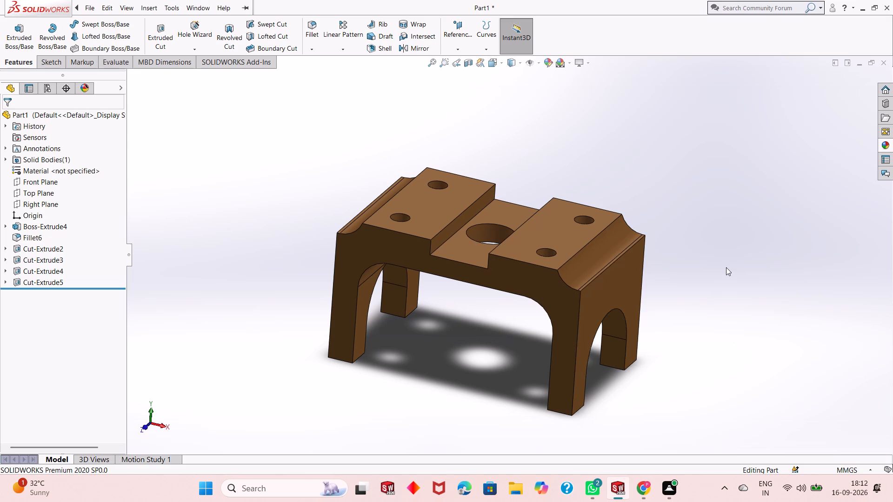
pyautogui.hotkey('ctrl', 's')
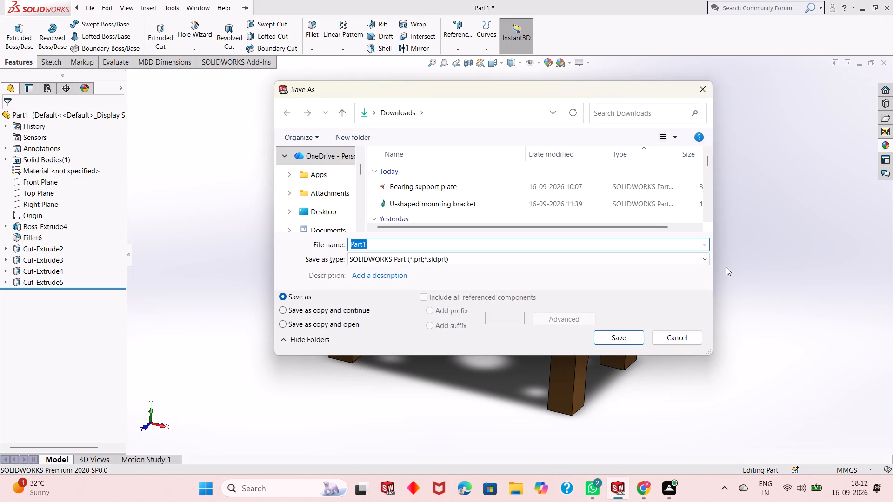
pyautogui.write('Macj')
pyautogui.press('BackSpace')
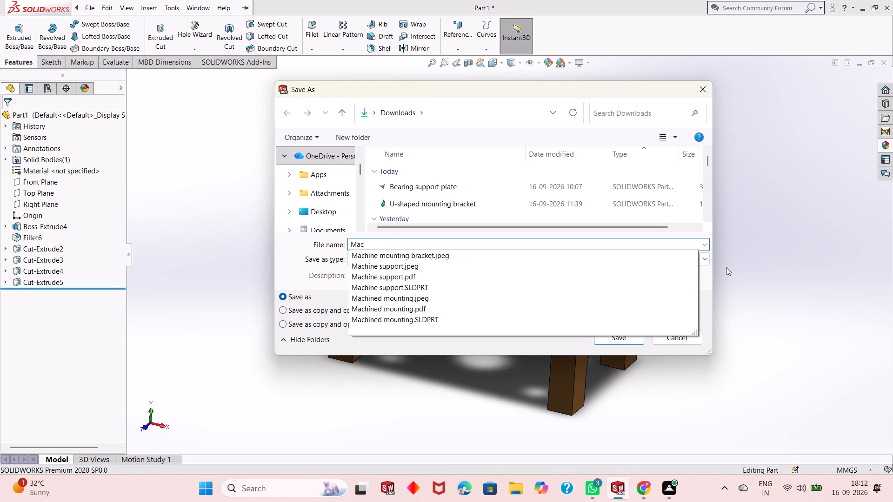
pyautogui.write('ho')
pyautogui.press('BackSpace')
pyautogui.press('i')
pyautogui.write('ne')
pyautogui.press('space')
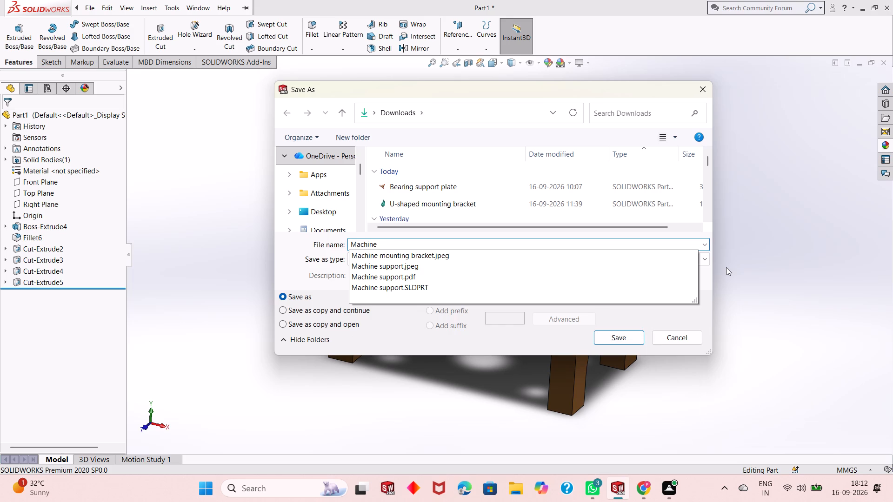
pyautogui.write('mounting')
pyautogui.press('space')
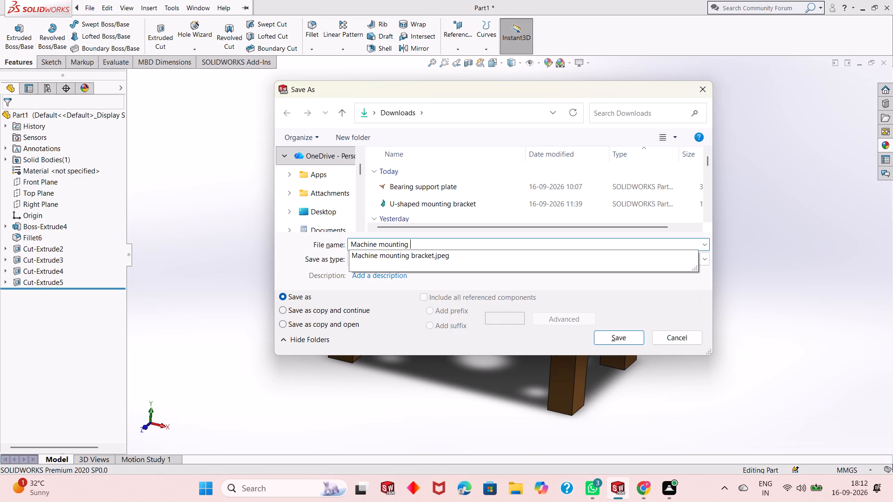
pyautogui.write('bea')
pyautogui.press('BackSpace')
pyautogui.press('BackSpace')
pyautogui.write('racket')
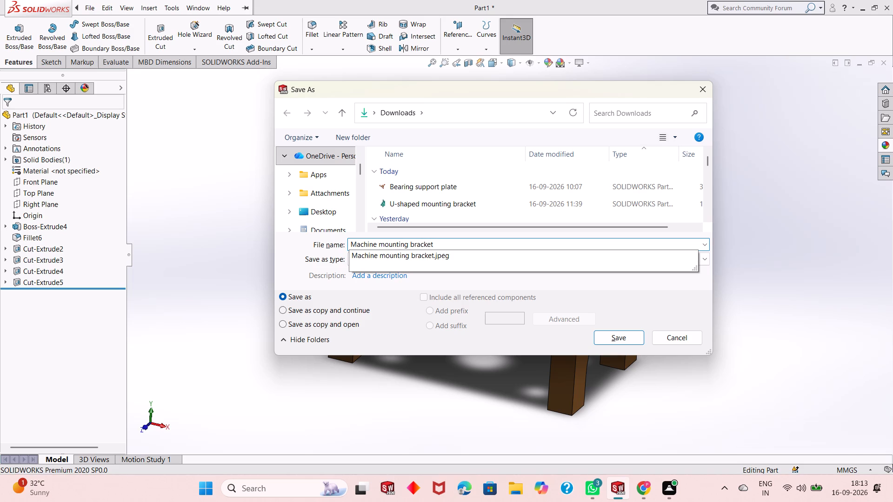
pyautogui.click(617, 331)
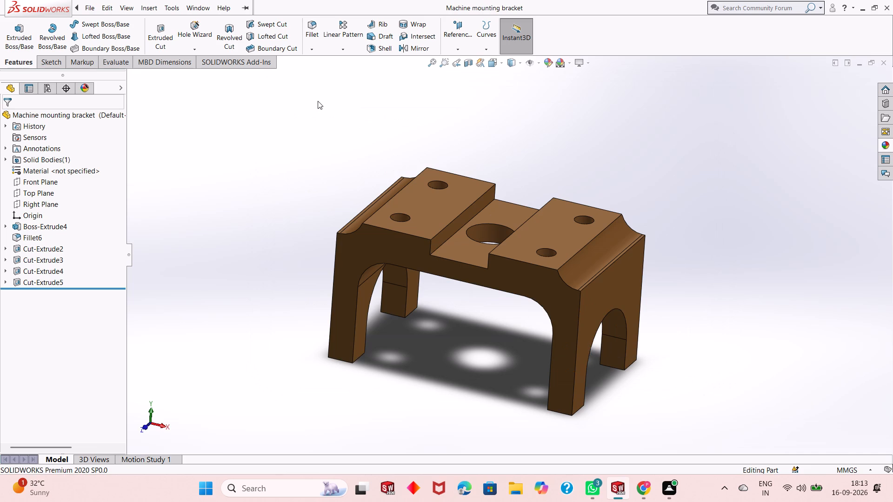
# Save the part as an Adobe PDF named "Machine mounting bracket" in the Downloads folder.
pyautogui.click(174, 96)
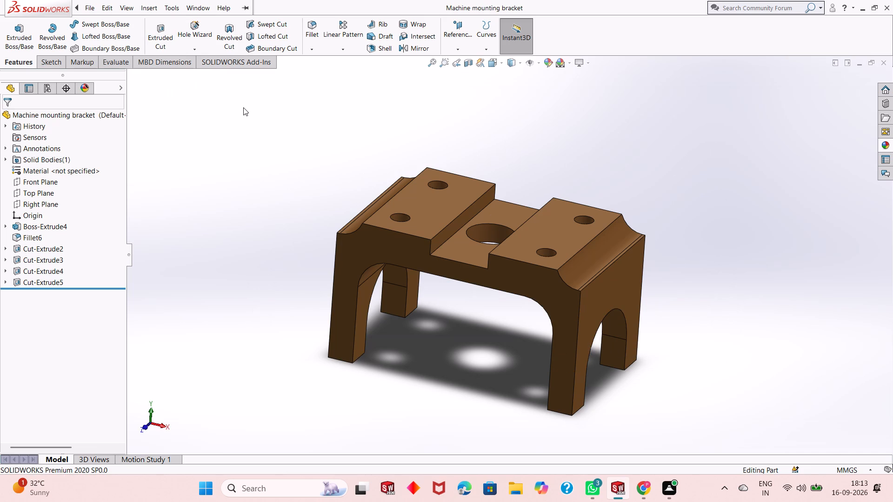
pyautogui.click(244, 108)
pyautogui.click(295, 5)
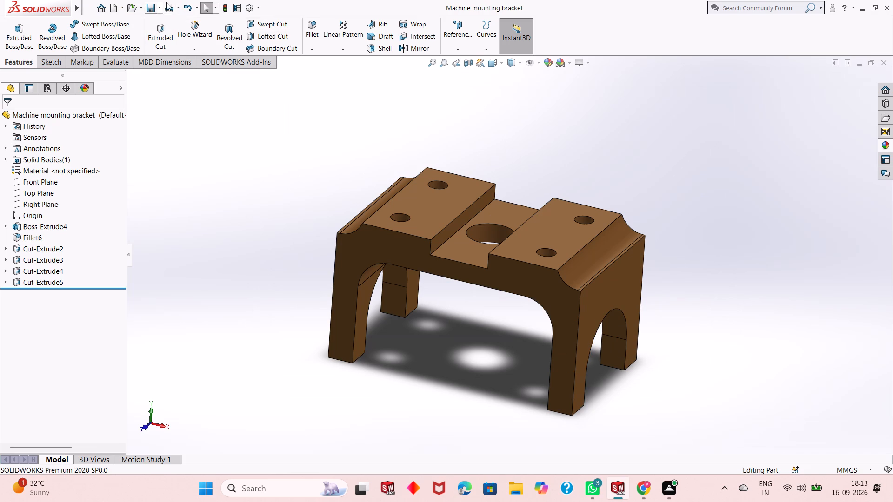
pyautogui.click(161, 7)
pyautogui.click(180, 34)
pyautogui.click(470, 257)
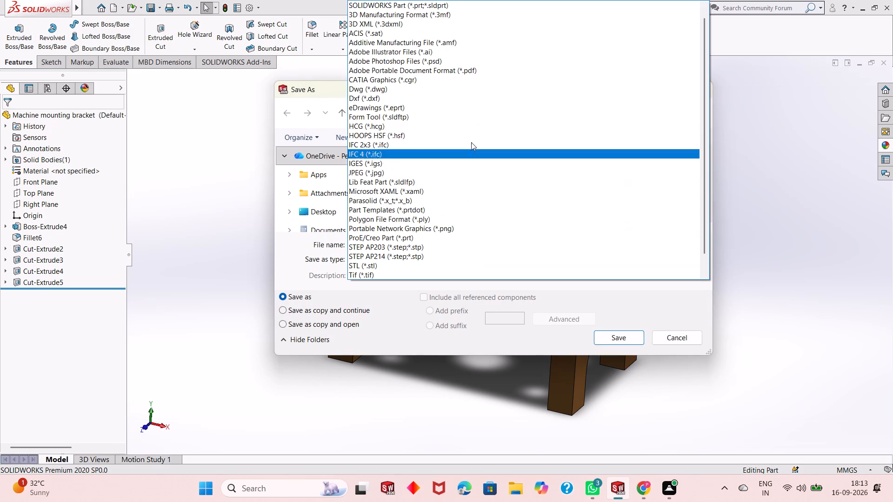
pyautogui.click(473, 73)
pyautogui.click(616, 357)
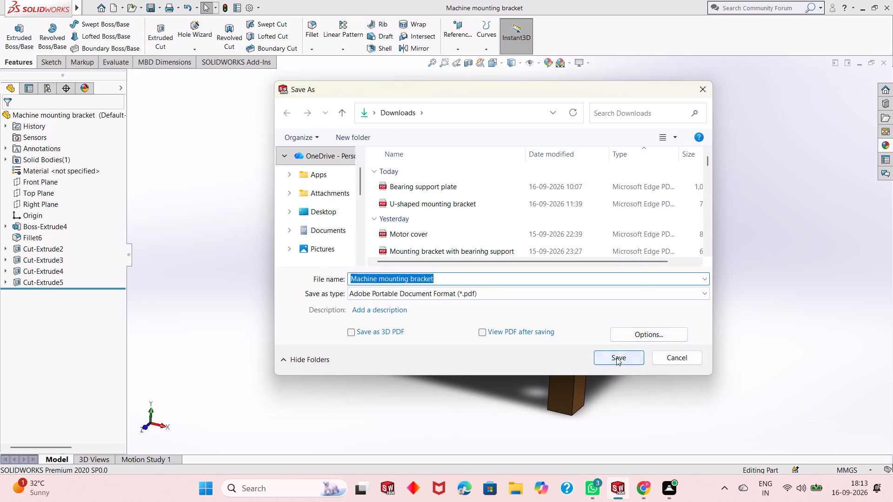